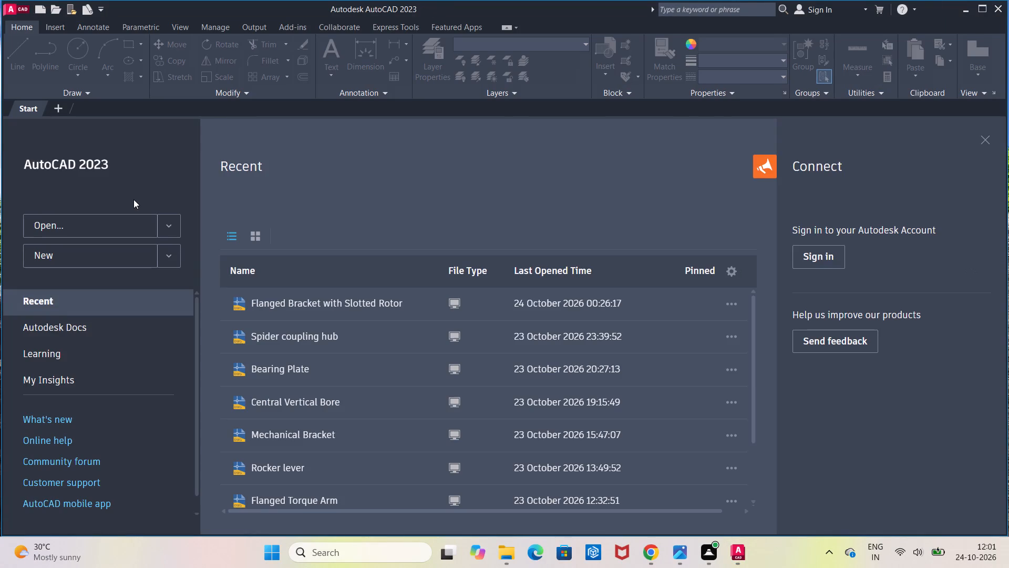
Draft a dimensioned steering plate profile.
Create a new blank drawing.
left_click(122, 266)
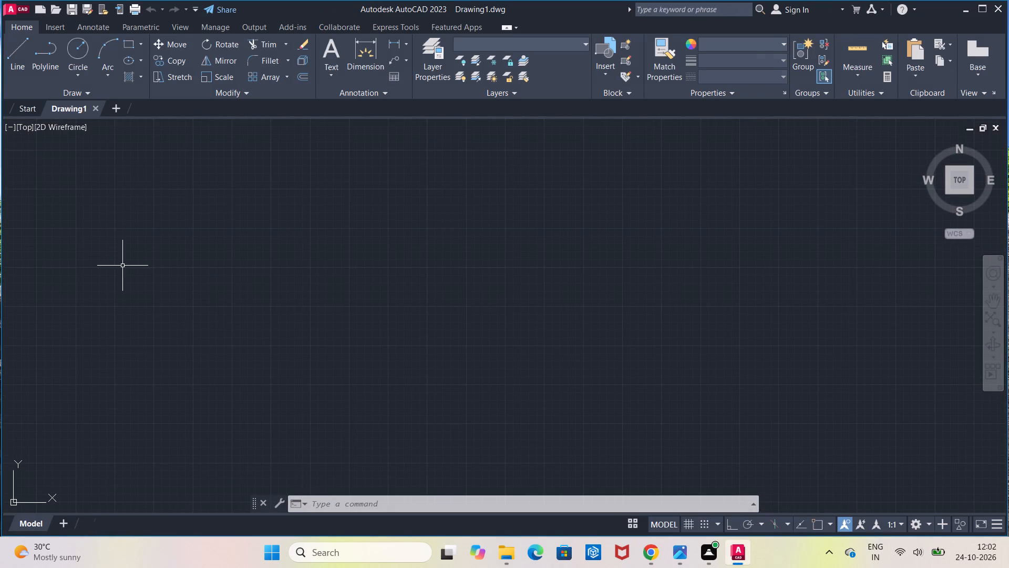
Turn on command log file recording with LOGFILEON.
left_click(555, 508)
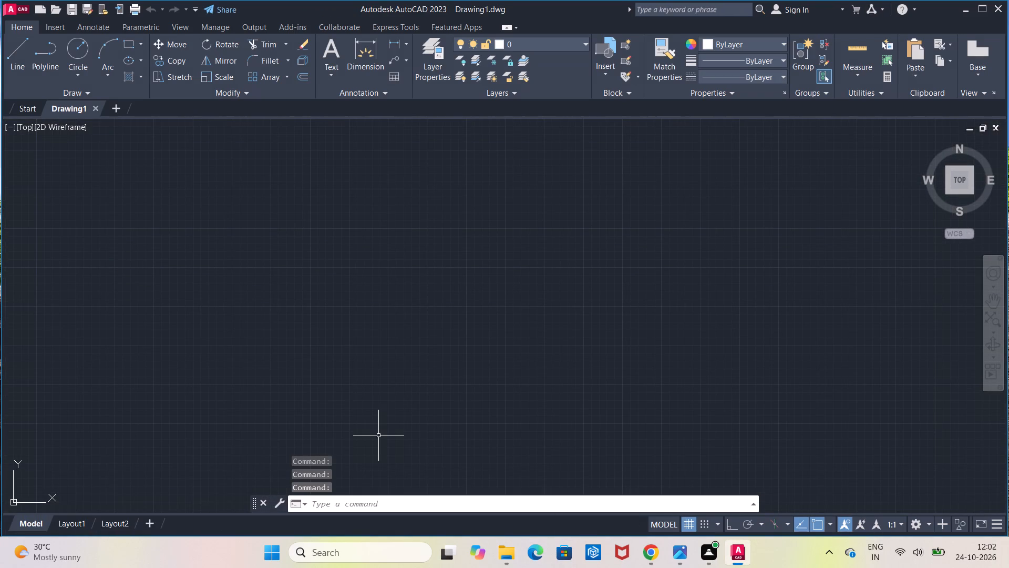
type("logfil")
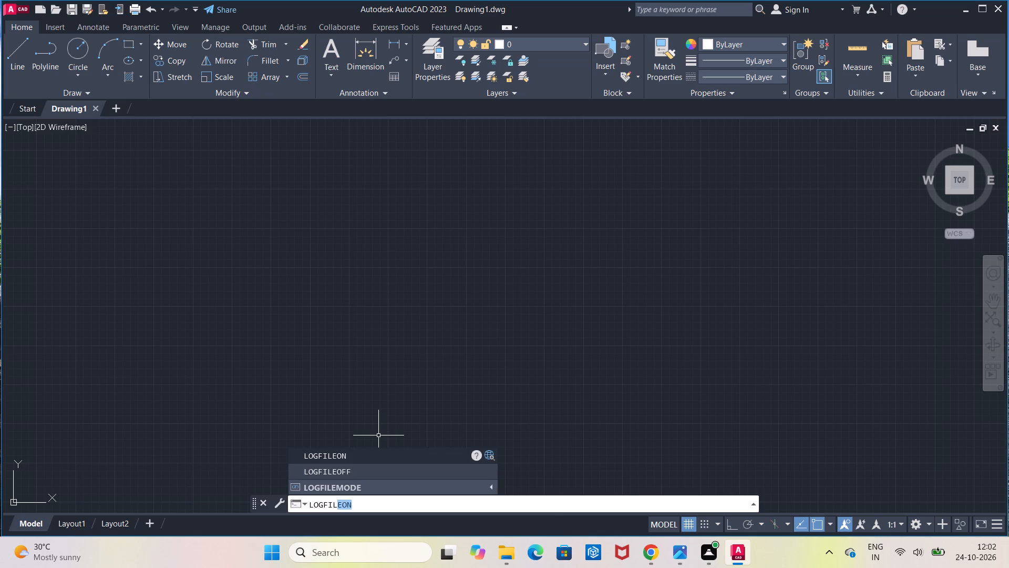
left_click(420, 454)
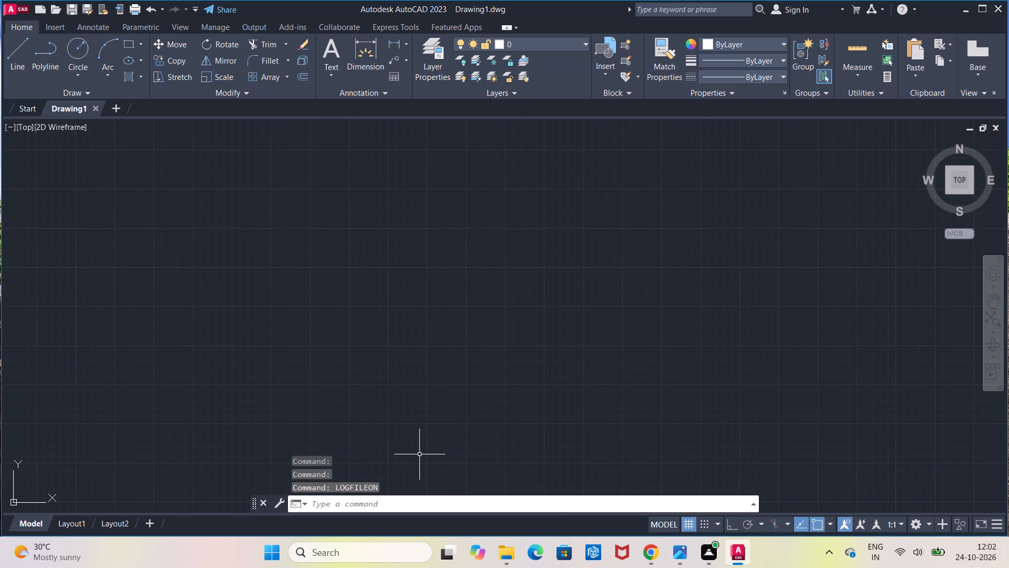
Set the model space limits from 0,0 to 100,100 and zoom to the whole drawing area.
left_click(416, 504)
type("limits")
key("Return")
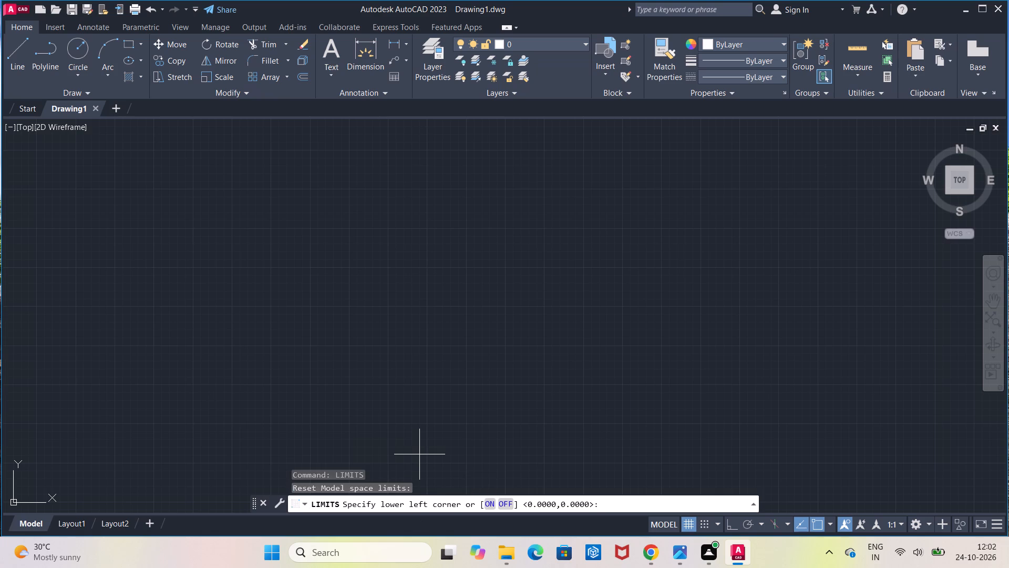
type("0,0")
key("Return")
type("100")
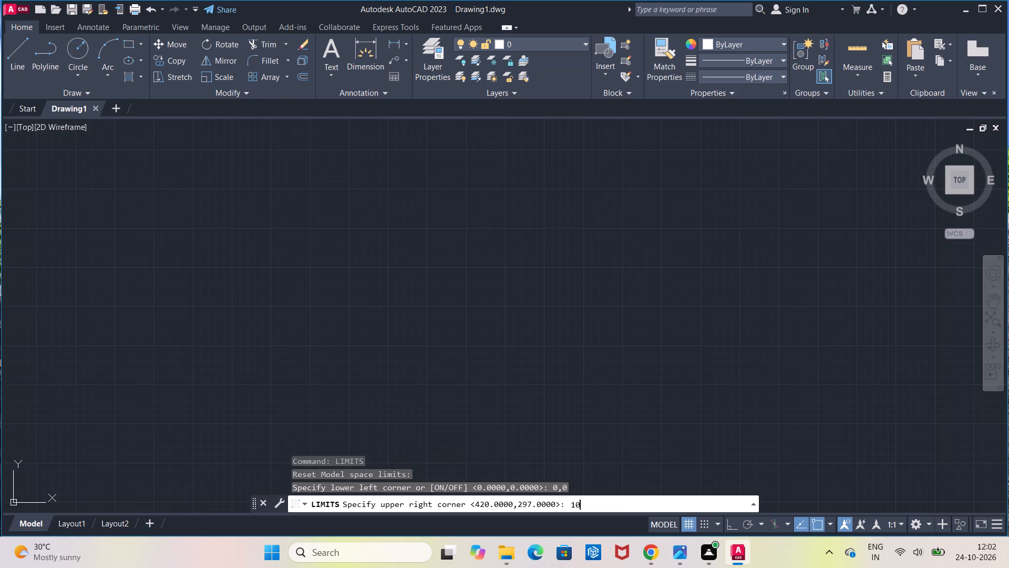
type(",100")
key("Return")
key("z")
key("Return")
key("a")
key("Return")
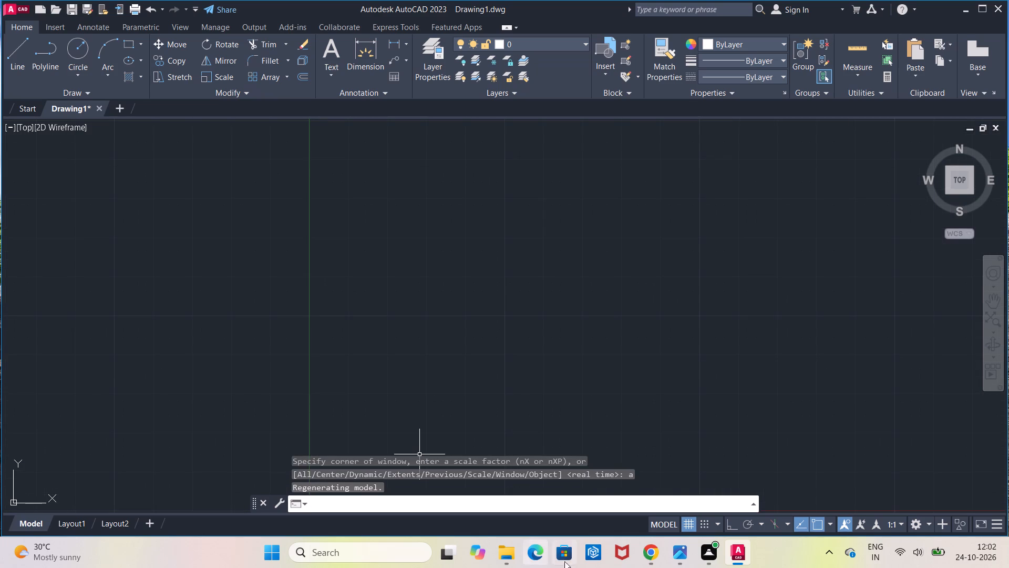
Turn on Ortho mode.
left_click(732, 517)
left_click(732, 523)
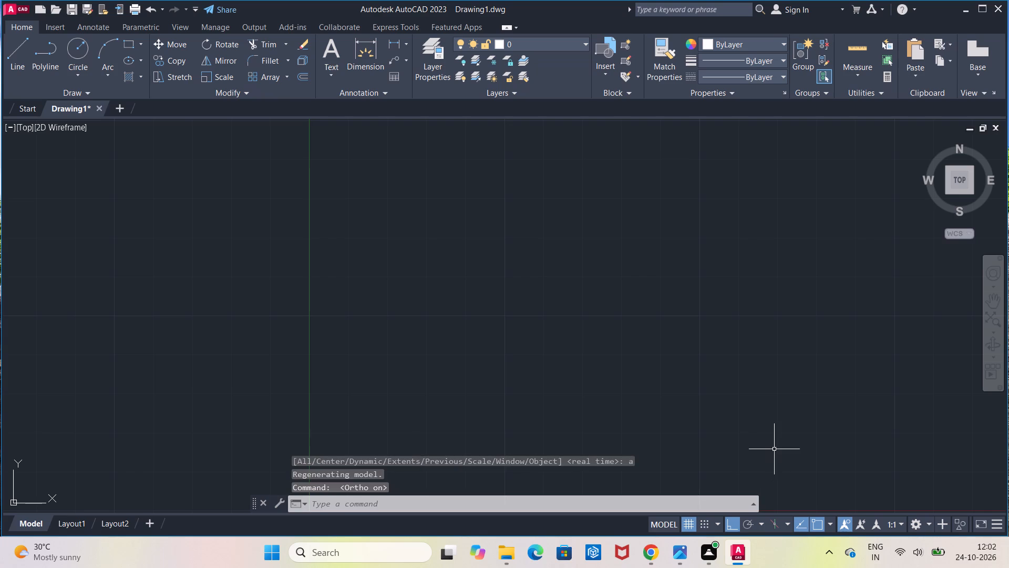
Load the CENTER2 linetype from acadiso.lin and make it the current linetype.
left_click(749, 78)
left_click(746, 133)
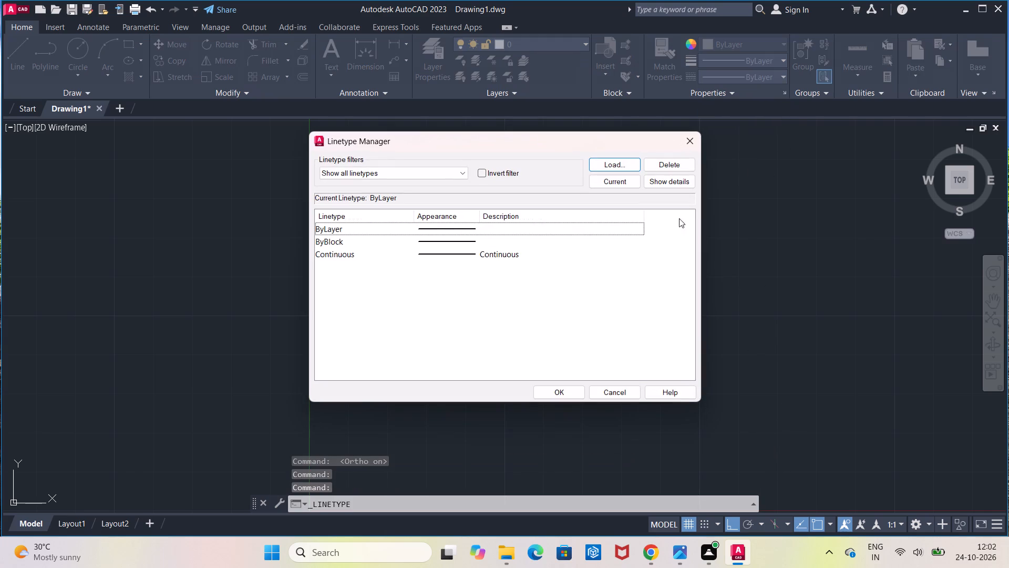
left_click(633, 169)
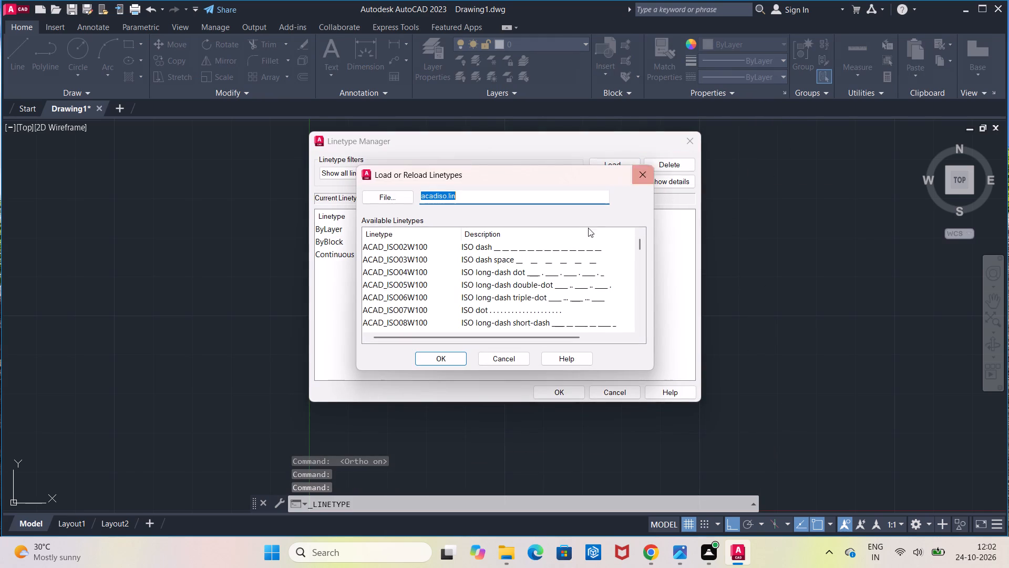
scroll(584, 240, "down", 5)
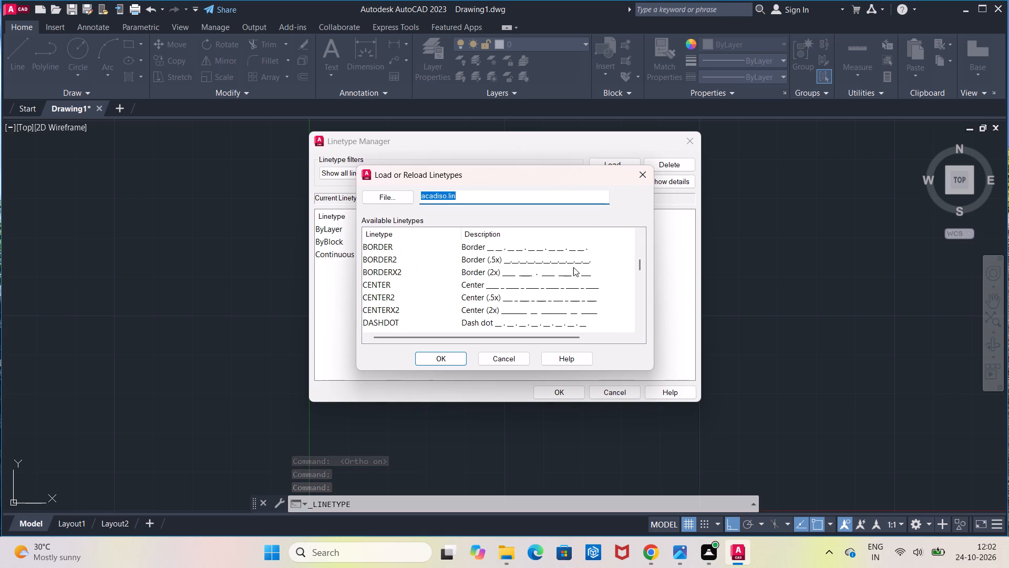
left_click(512, 299)
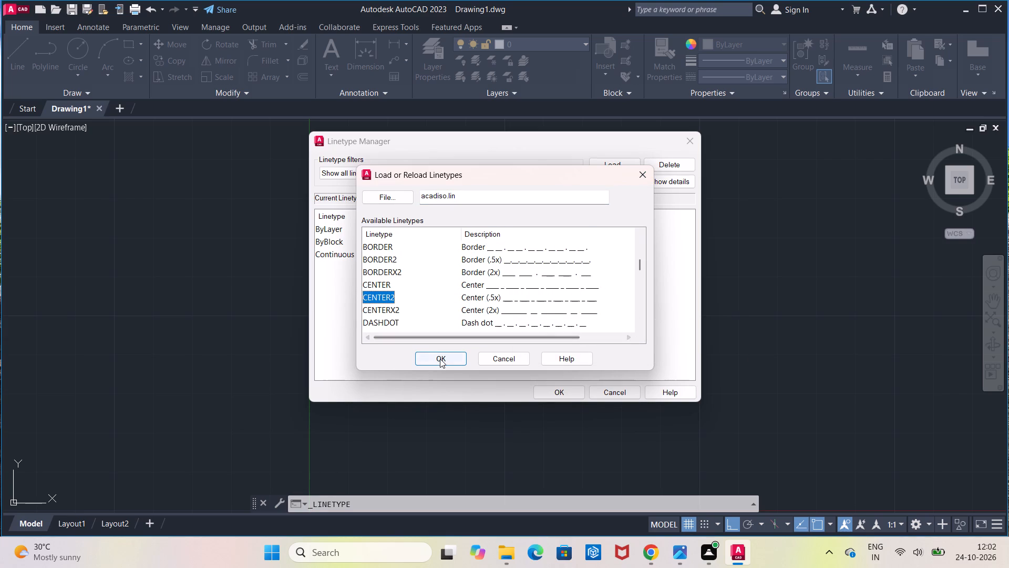
left_click(440, 359)
left_click(536, 389)
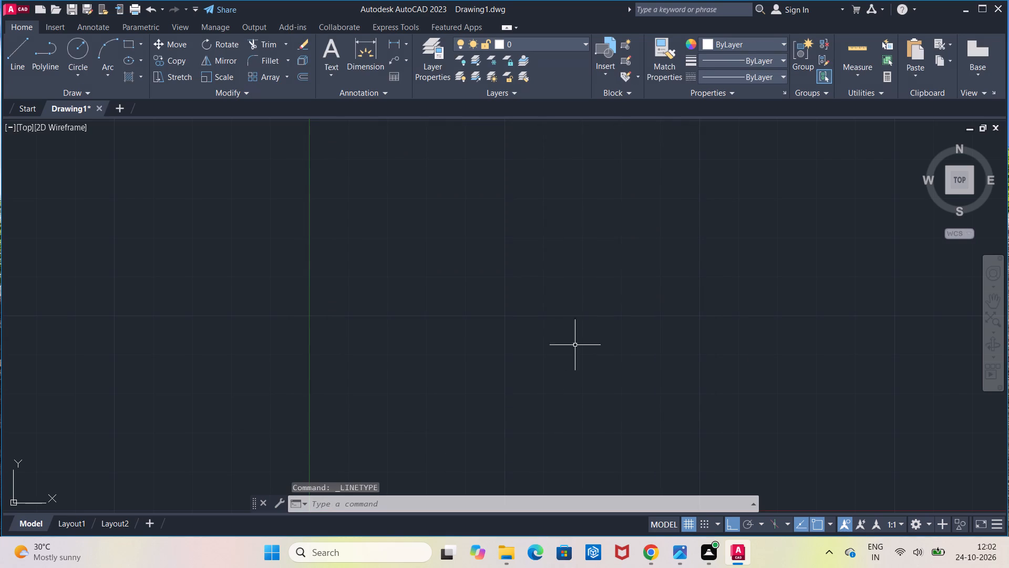
left_click(730, 79)
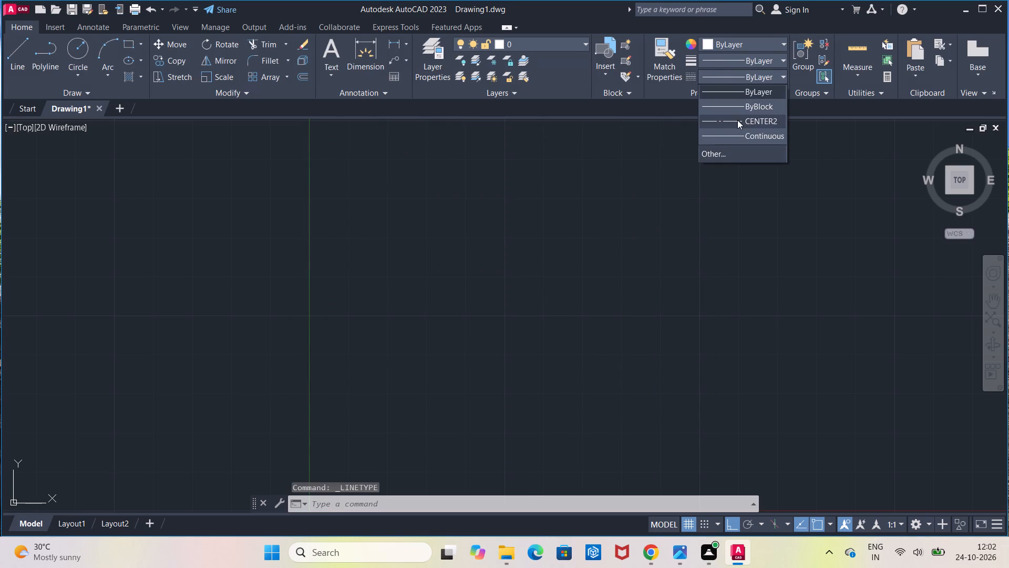
left_click(737, 120)
Draw a horizontal centre line 300 units long, starting above and to the right of the origin.
scroll(647, 195, "down", 1)
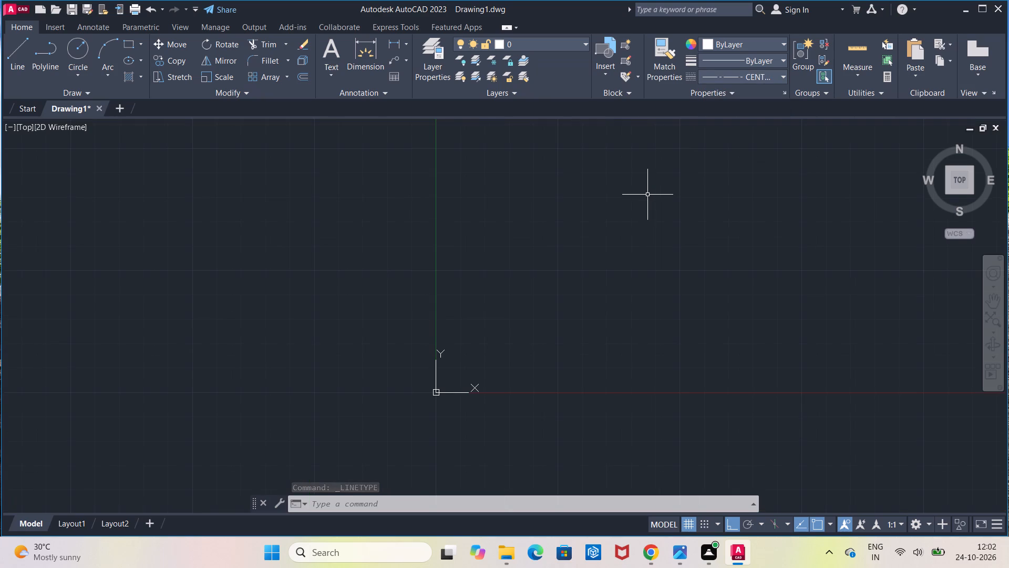
scroll(647, 195, "up", 1)
left_click(22, 53)
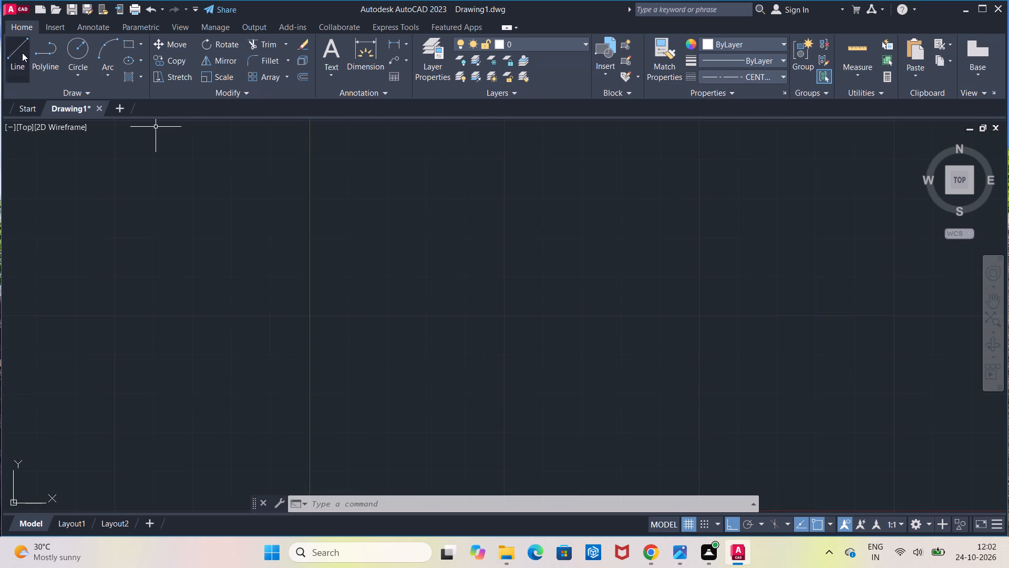
left_click(430, 320)
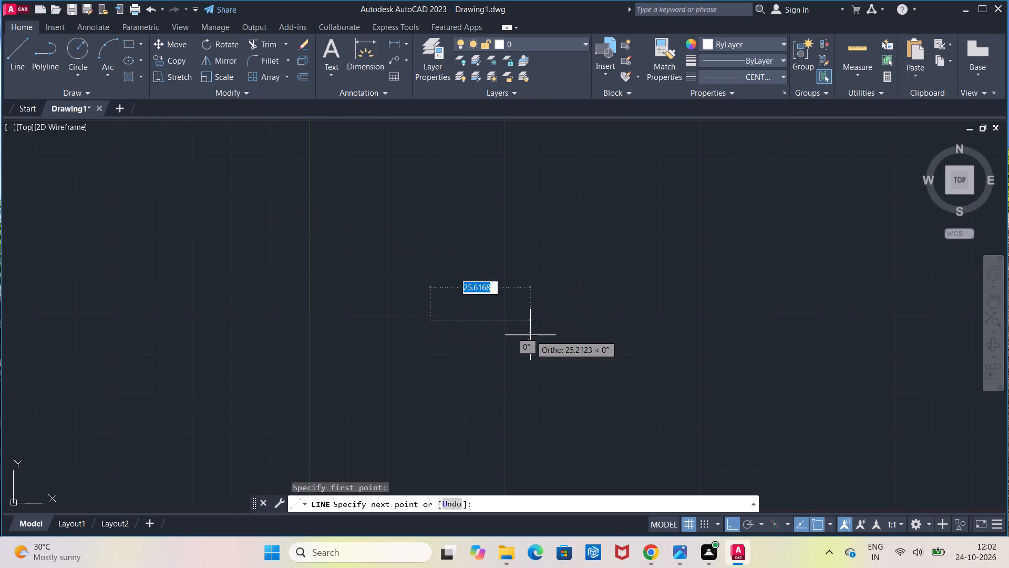
key("3")
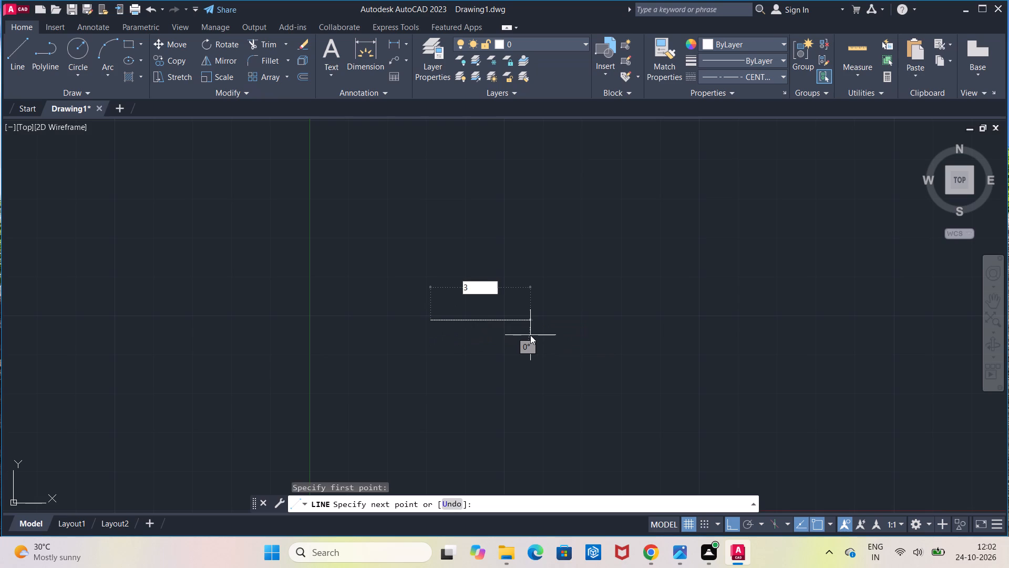
type("00")
key("Return")
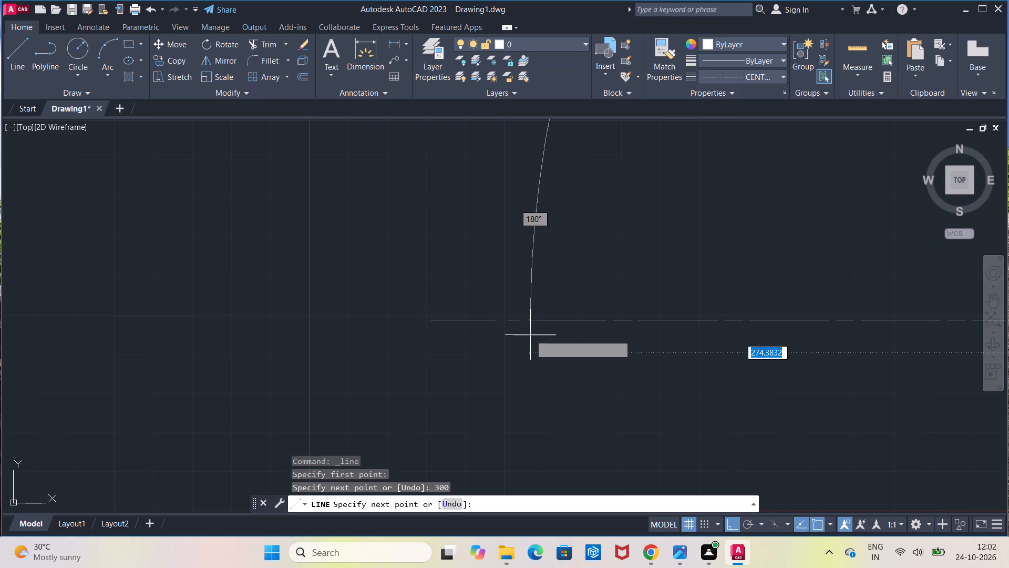
key("Escape")
Move the horizontal centre line straight up, farther above the X axis.
scroll(530, 335, "down", 3)
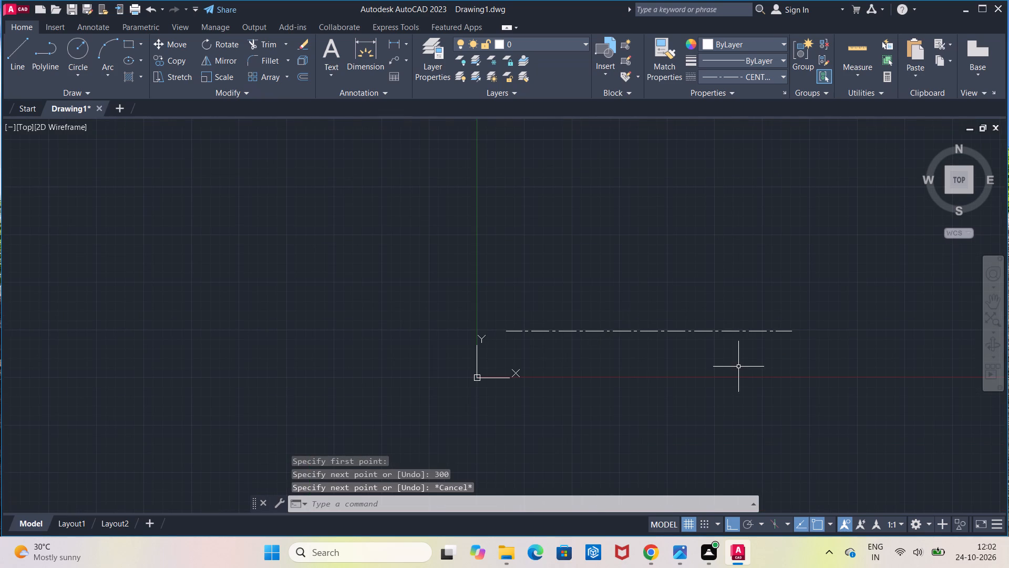
middle_click_drag(712, 361, 601, 389)
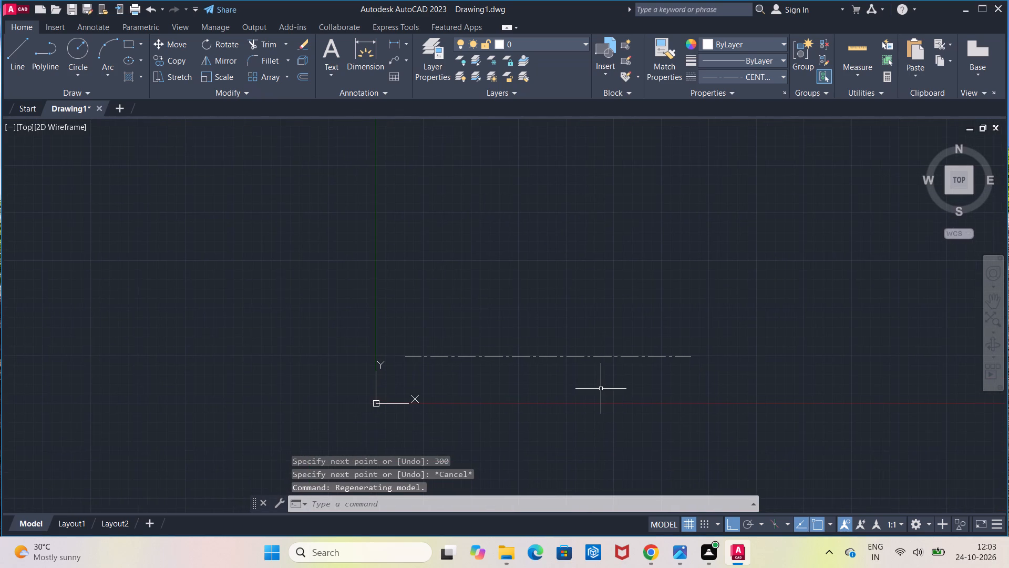
scroll(601, 389, "up", 2)
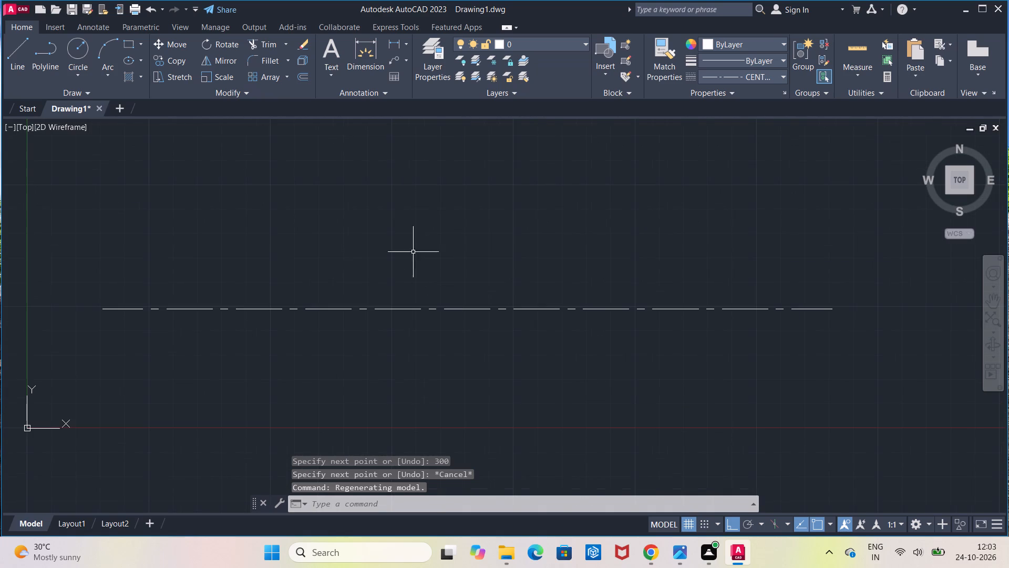
left_click(184, 46)
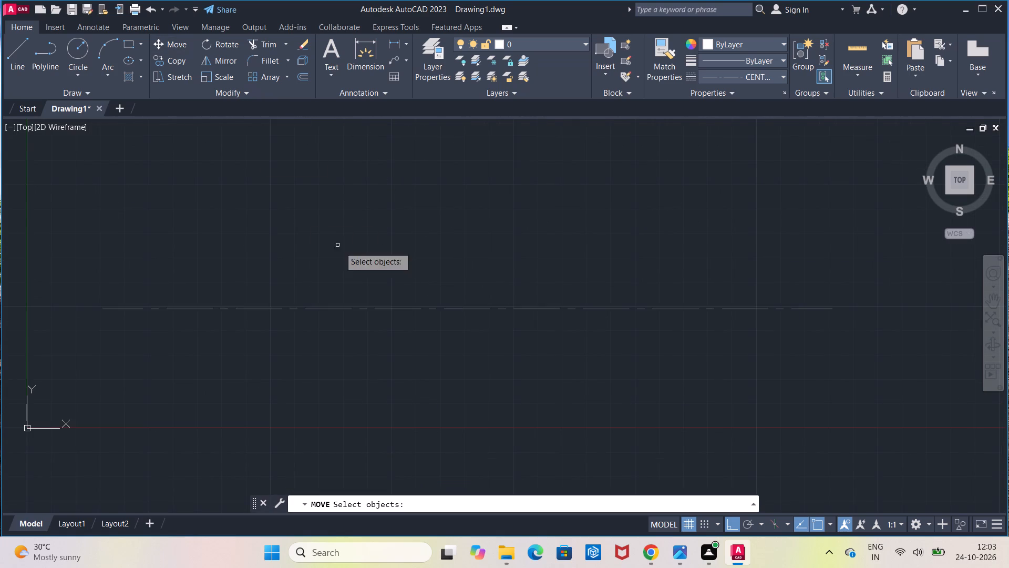
left_click(446, 310)
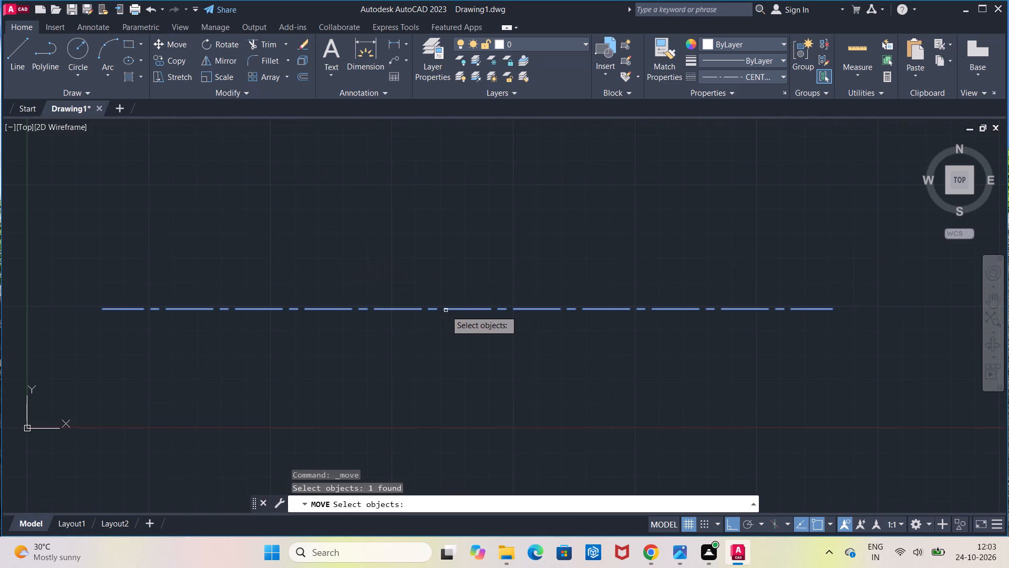
key("Return")
left_click(446, 310)
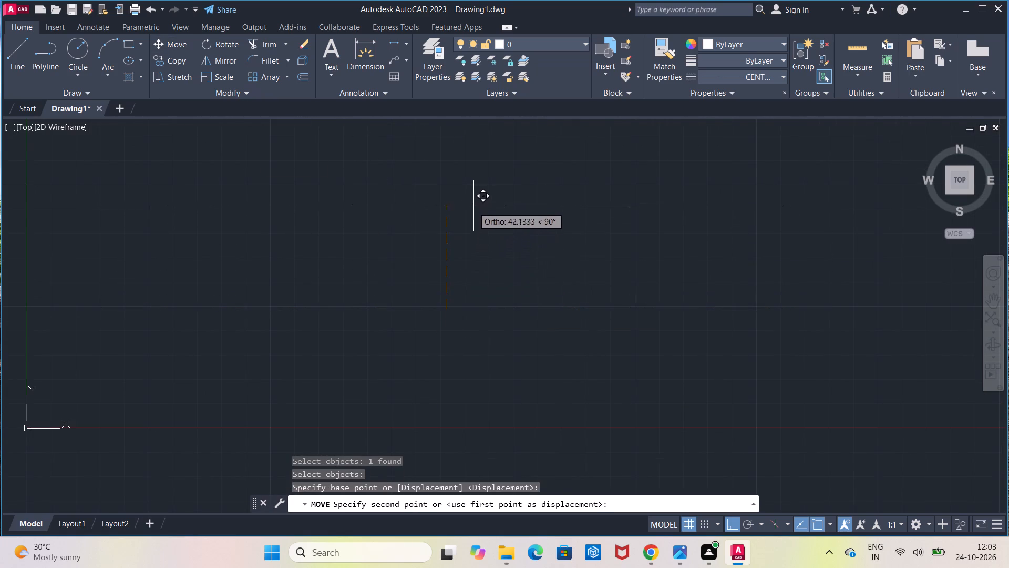
left_click(477, 160)
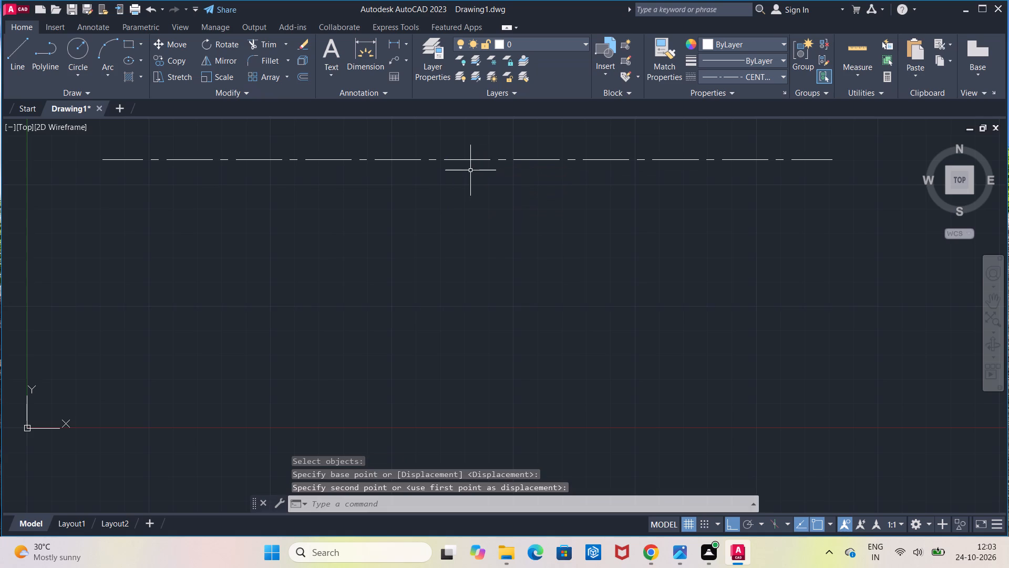
Move the horizontal centre line about 206 units to the right, using its midpoint as base point.
scroll(461, 194, "down", 1)
middle_click_drag(461, 207, 465, 292)
scroll(461, 207, "down", 1)
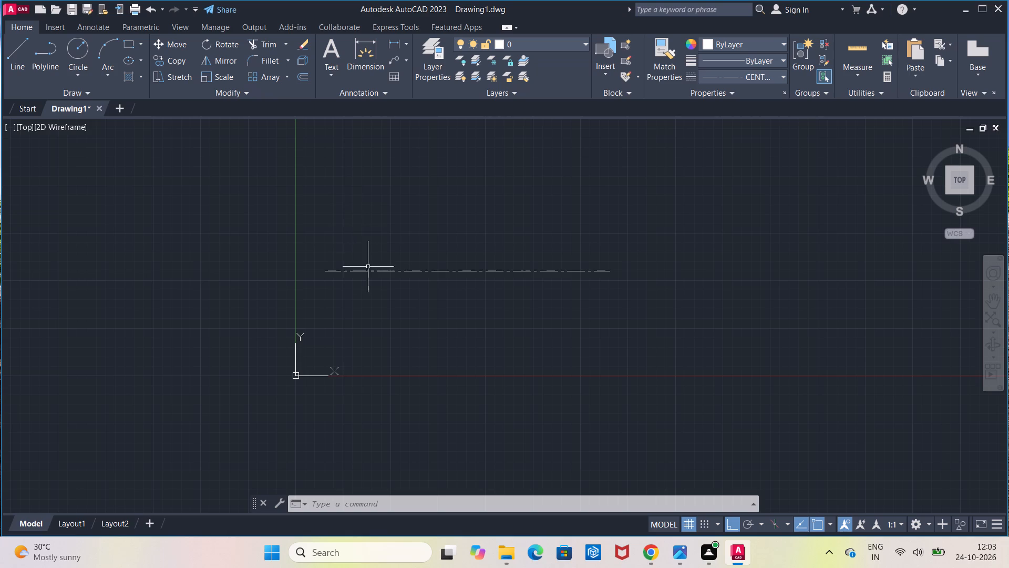
left_click(320, 251)
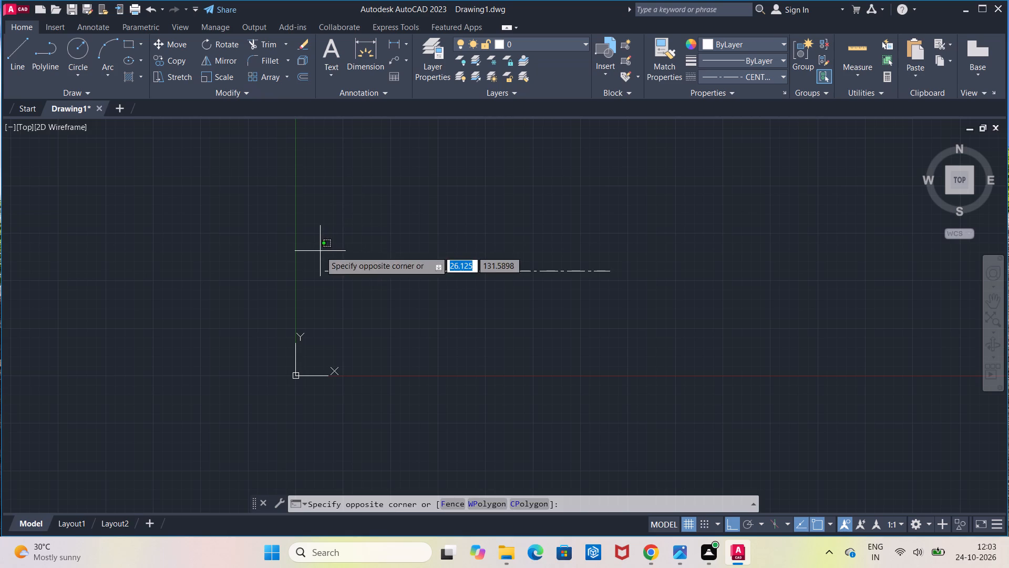
left_click(651, 330)
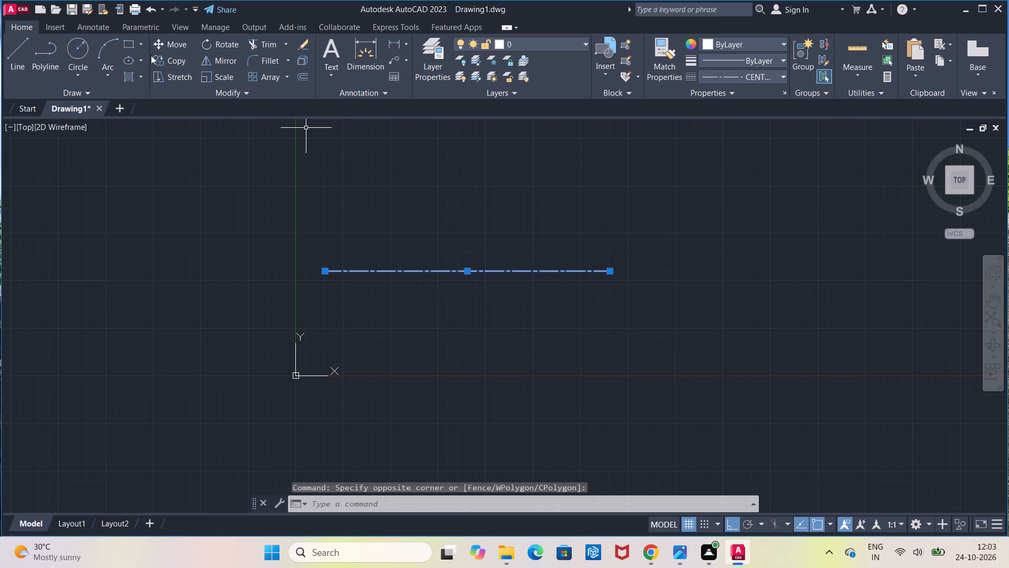
left_click(166, 46)
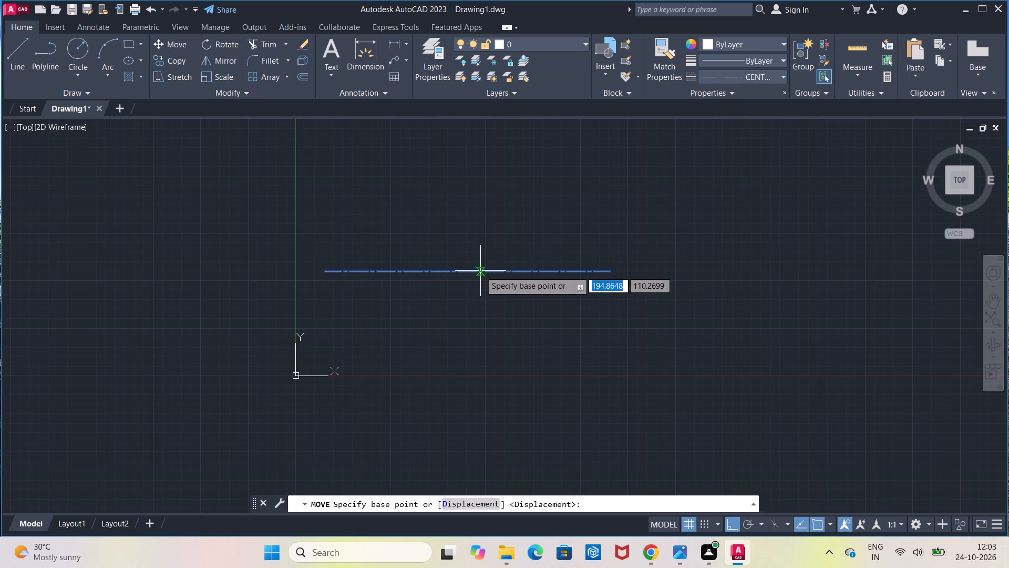
left_click(469, 275)
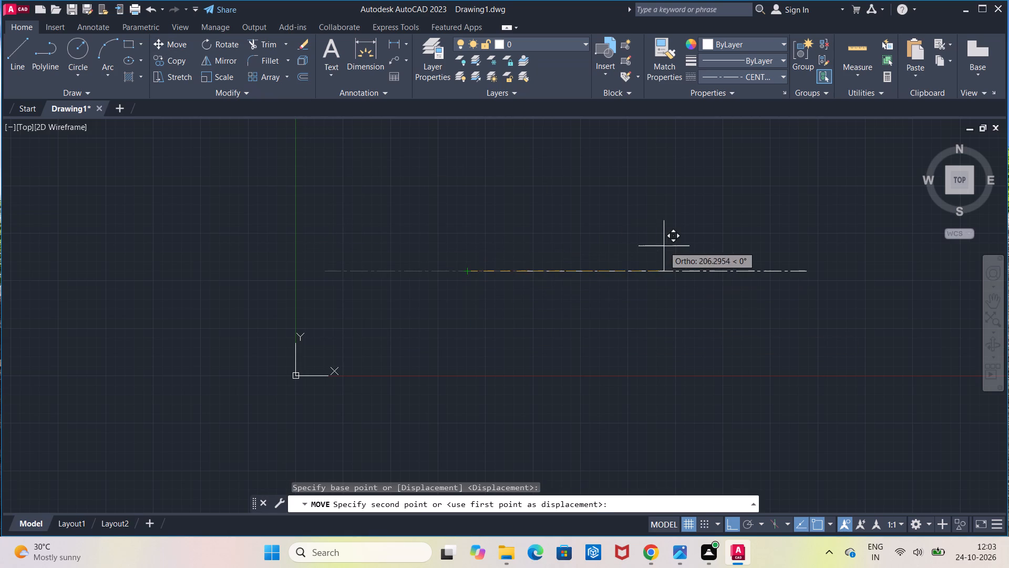
left_click(665, 246)
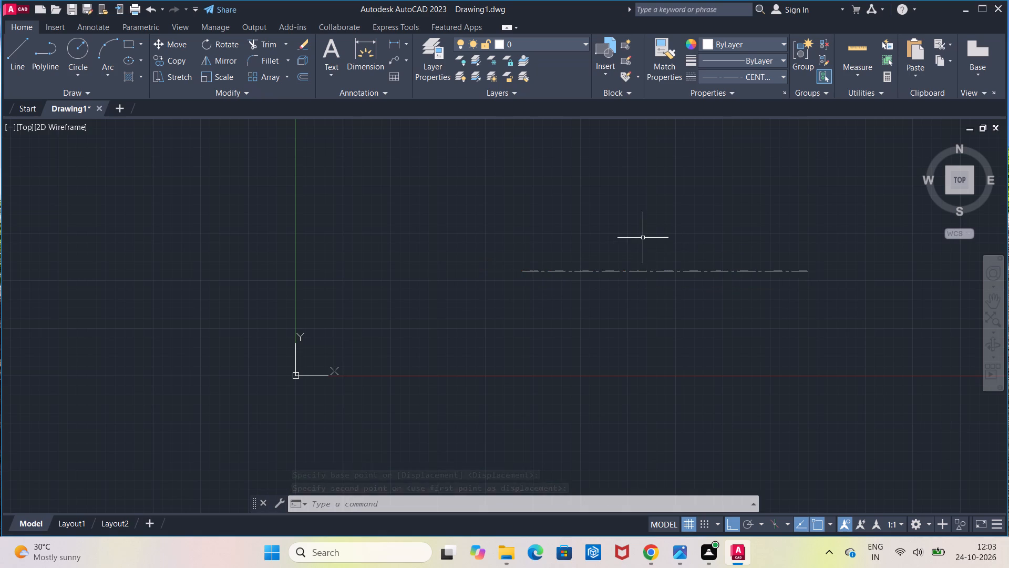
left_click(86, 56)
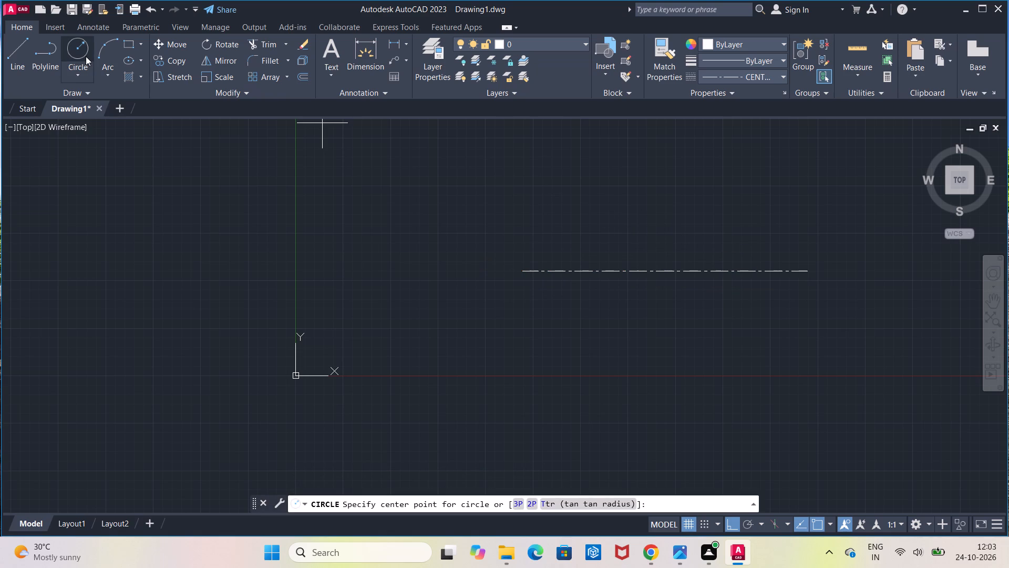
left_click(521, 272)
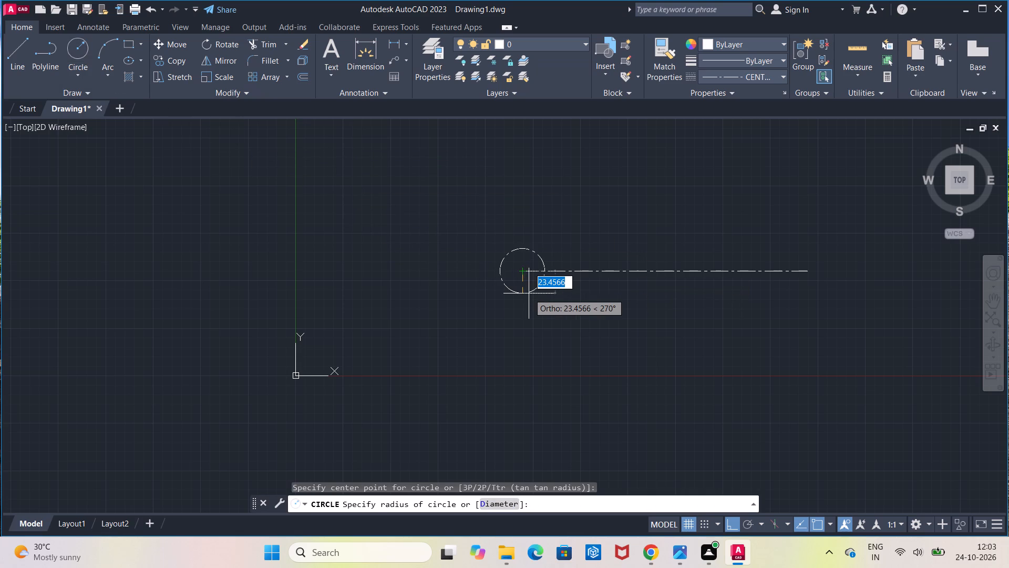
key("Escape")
Set the current linetype to ByLayer and draw a circle of radius 38 centred on the centre line's left endpoint.
left_click(706, 80)
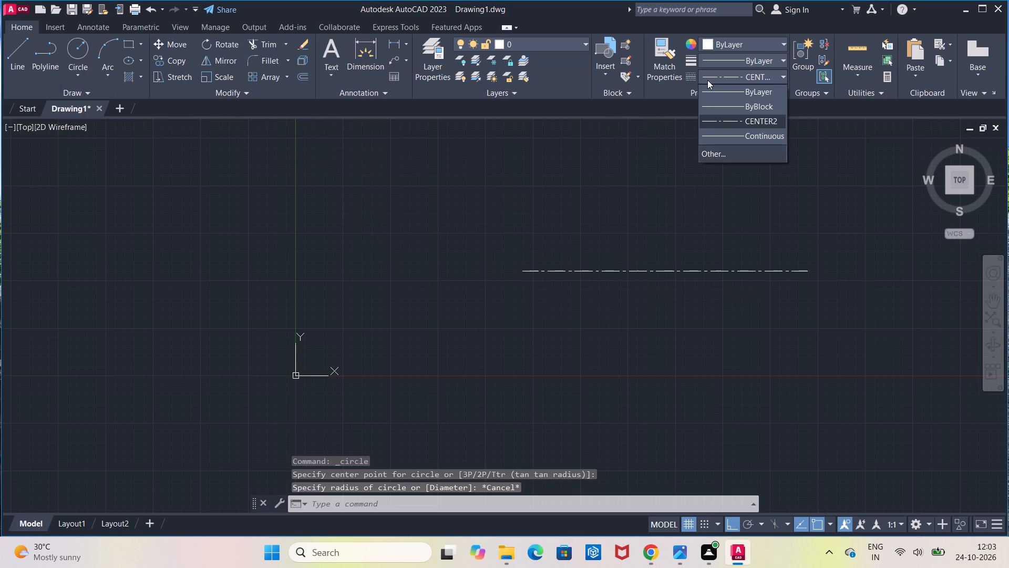
left_click(711, 92)
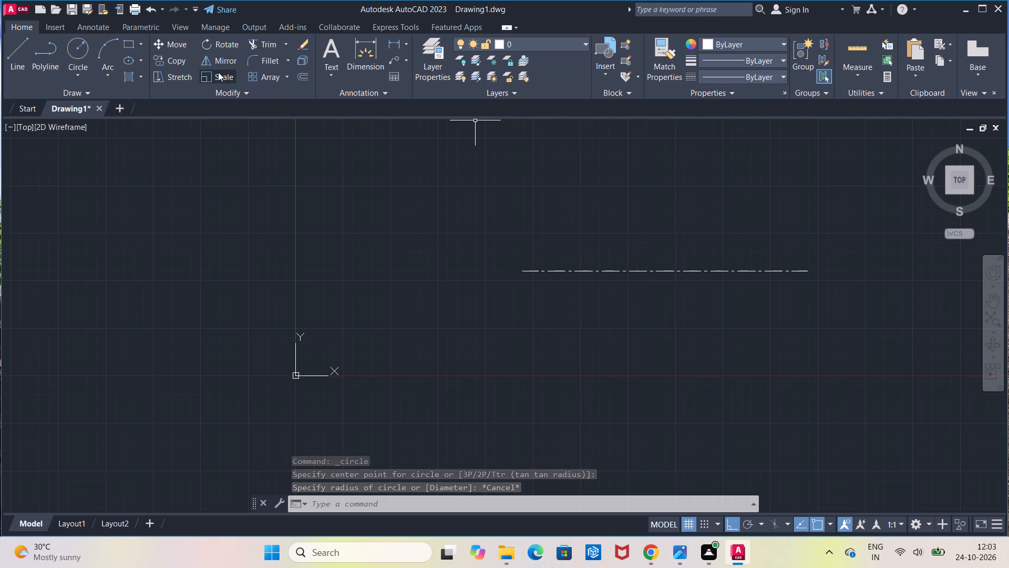
left_click(89, 59)
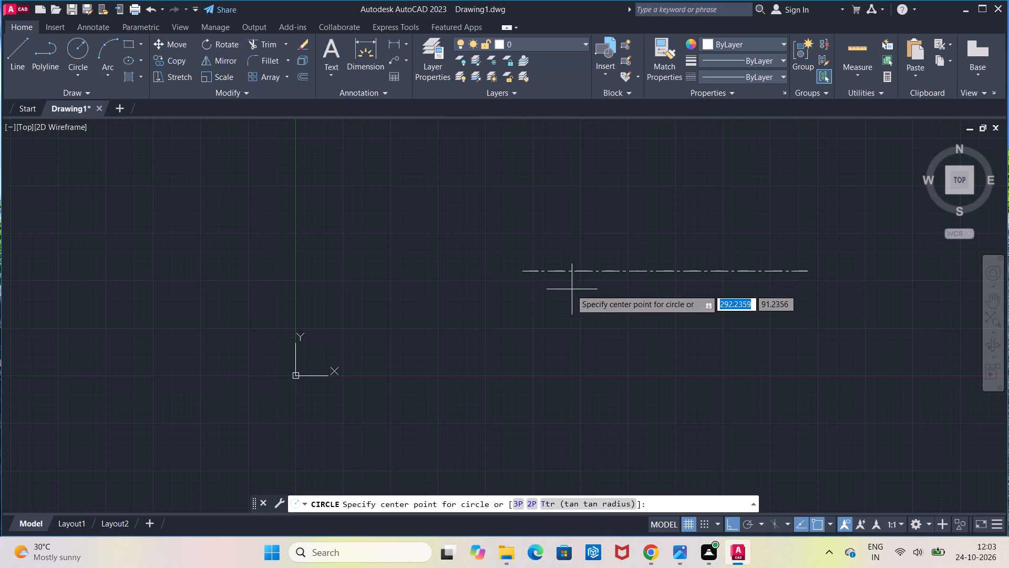
left_click(521, 271)
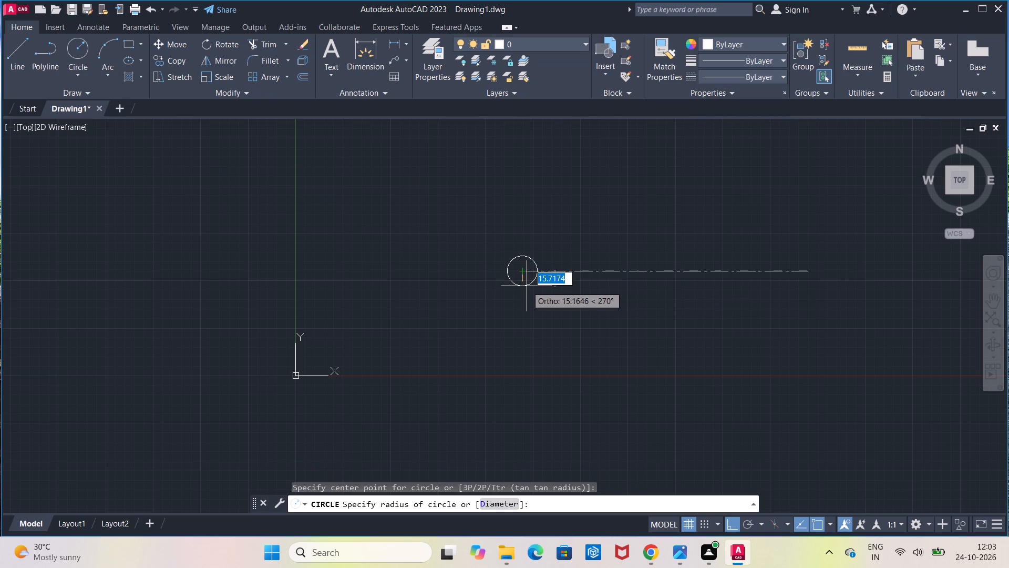
key("3")
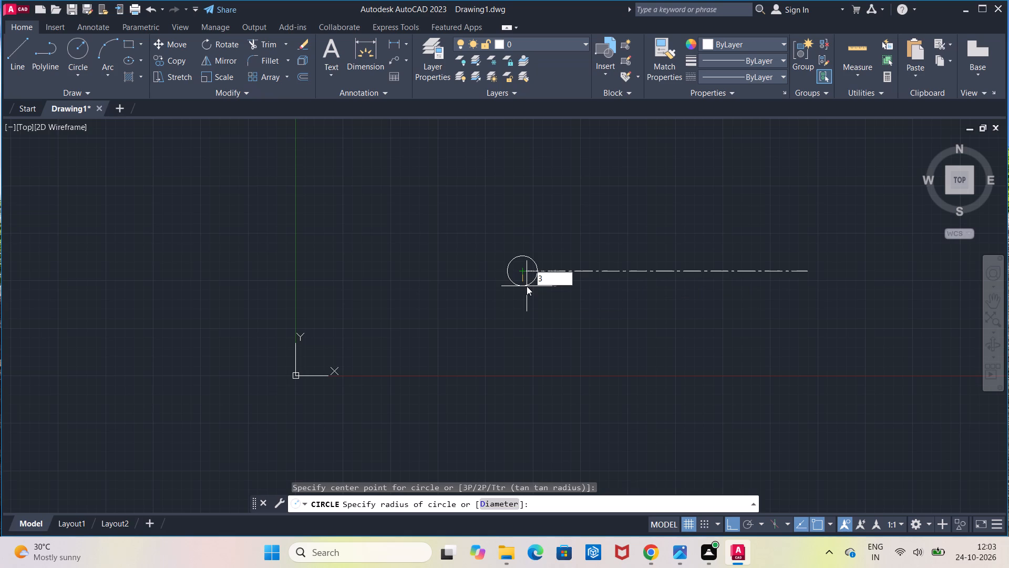
key("8")
key("Return")
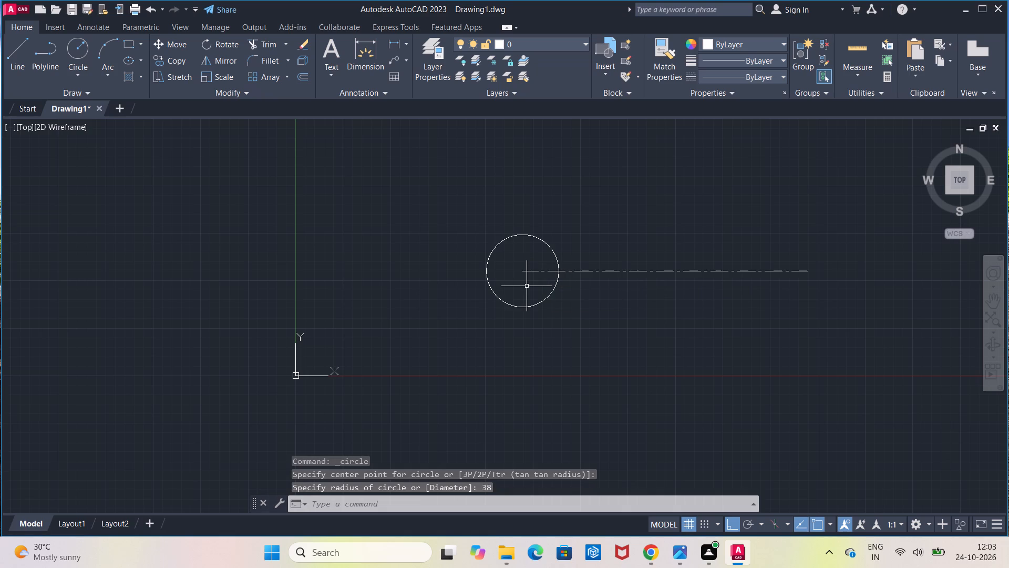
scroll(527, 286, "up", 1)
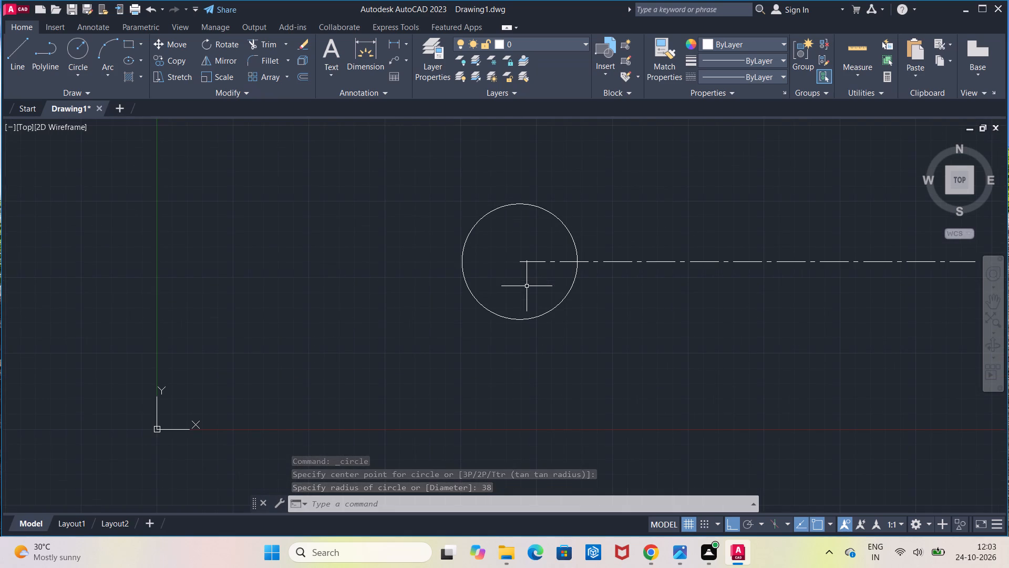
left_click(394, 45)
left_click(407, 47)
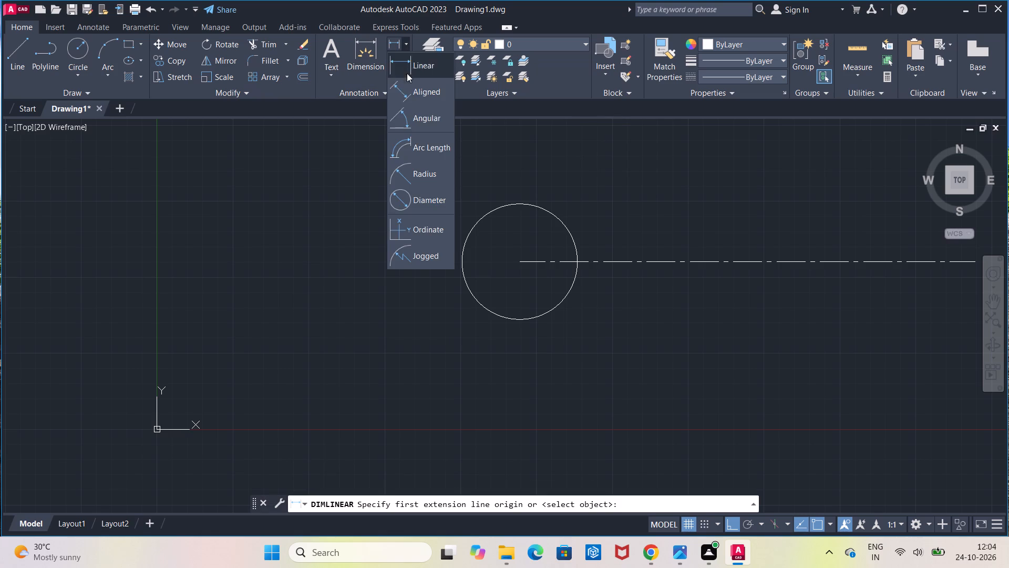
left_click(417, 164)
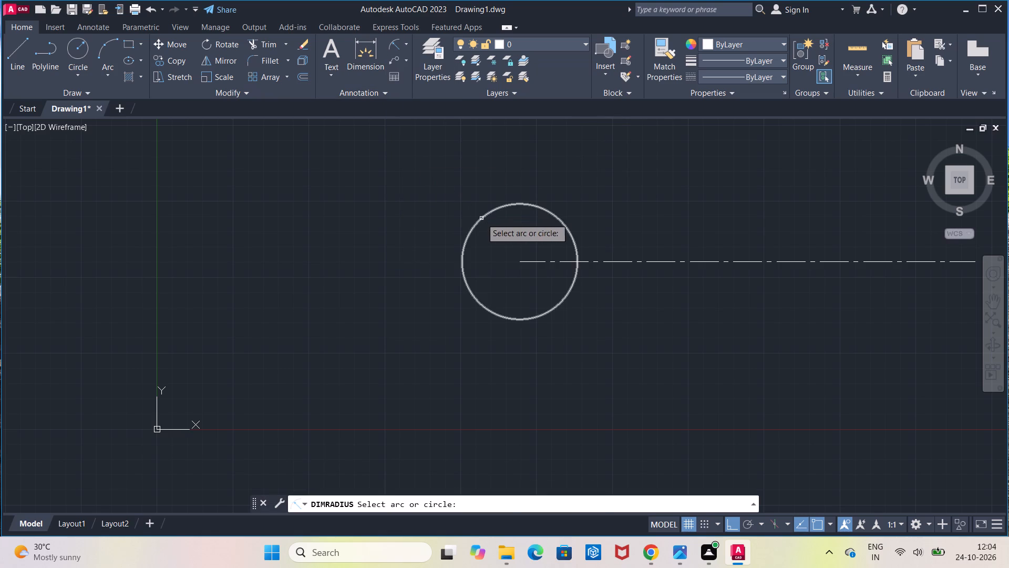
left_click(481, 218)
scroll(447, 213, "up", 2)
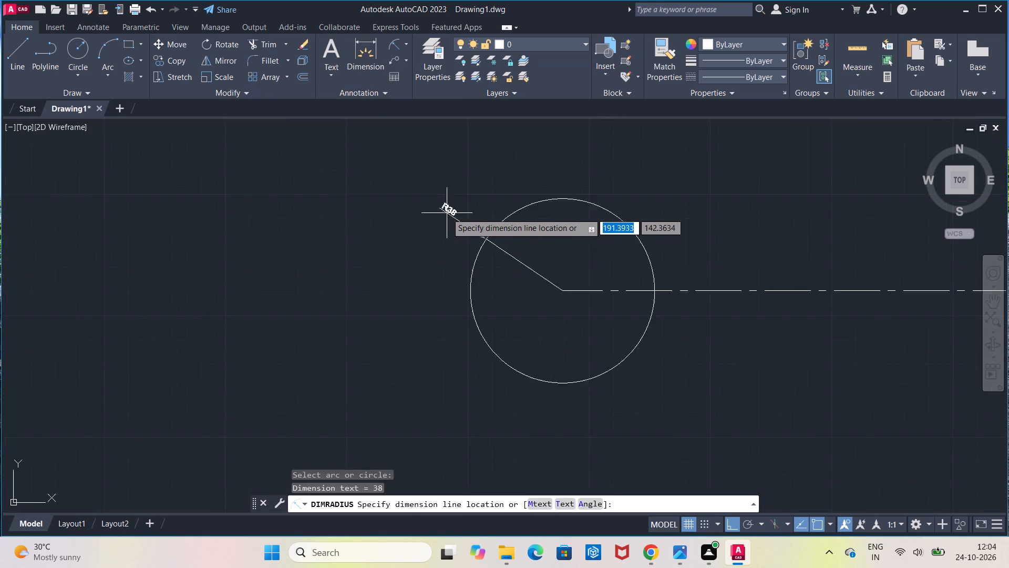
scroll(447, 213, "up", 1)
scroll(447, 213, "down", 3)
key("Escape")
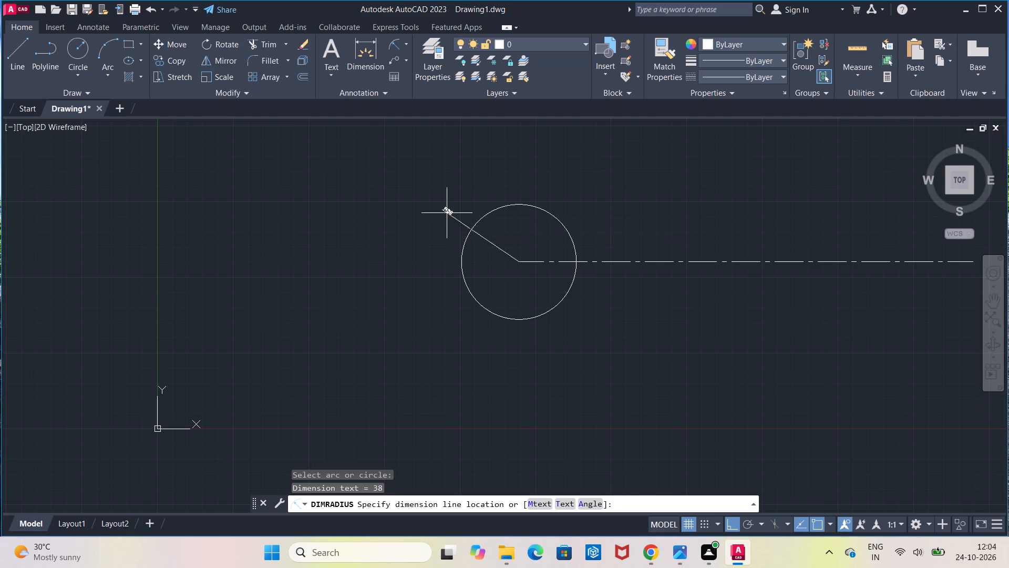
Draw a concentric circle of diameter 45 inside the radius 38 circle at the centre line's left endpoint.
scroll(447, 213, "down", 1)
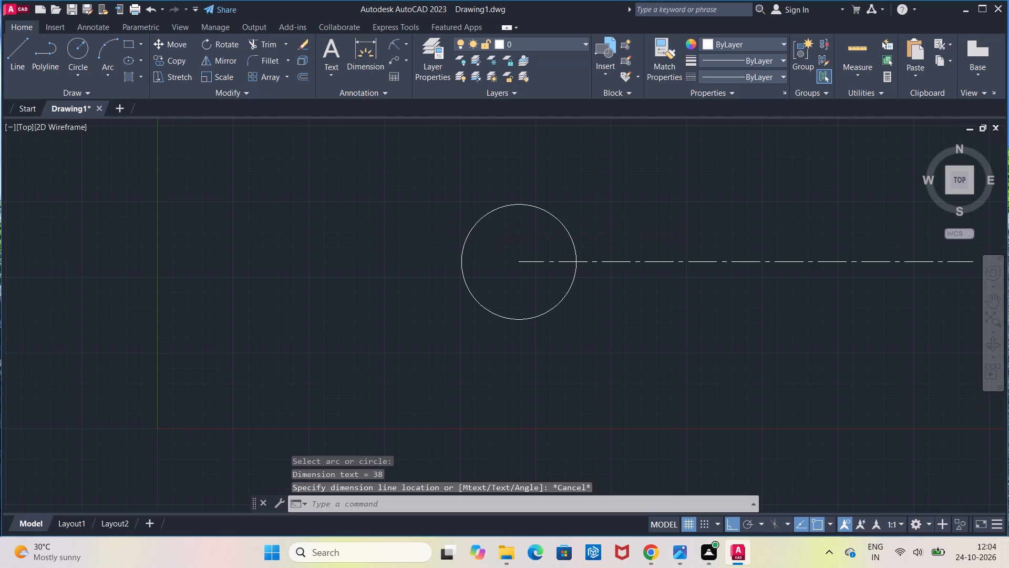
left_click(78, 74)
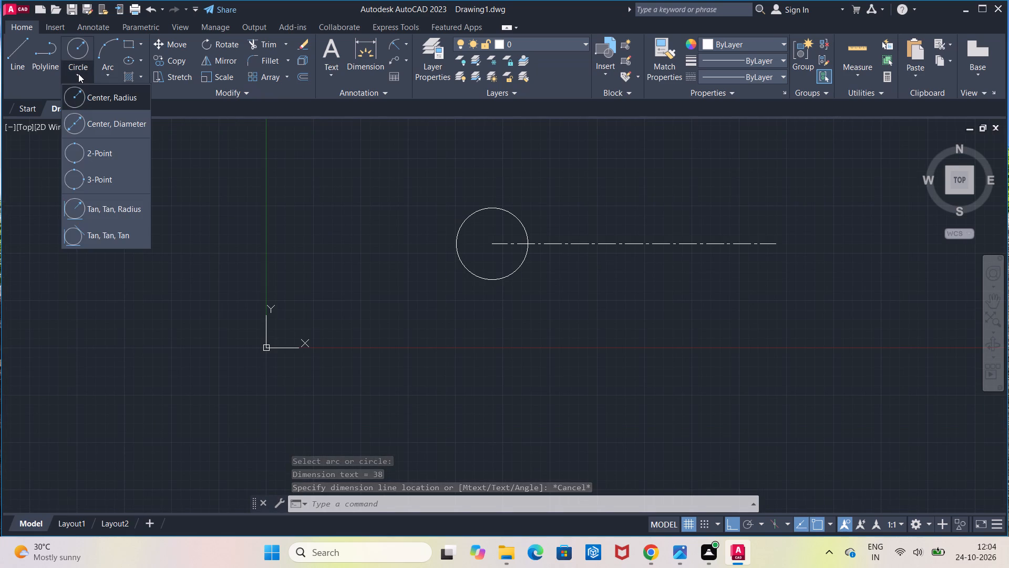
left_click(96, 128)
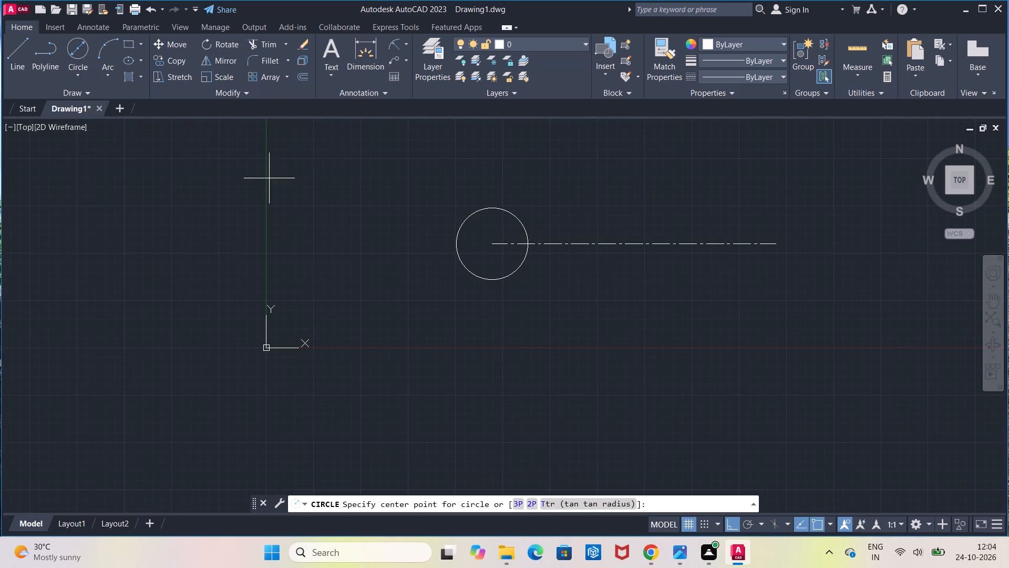
left_click(492, 240)
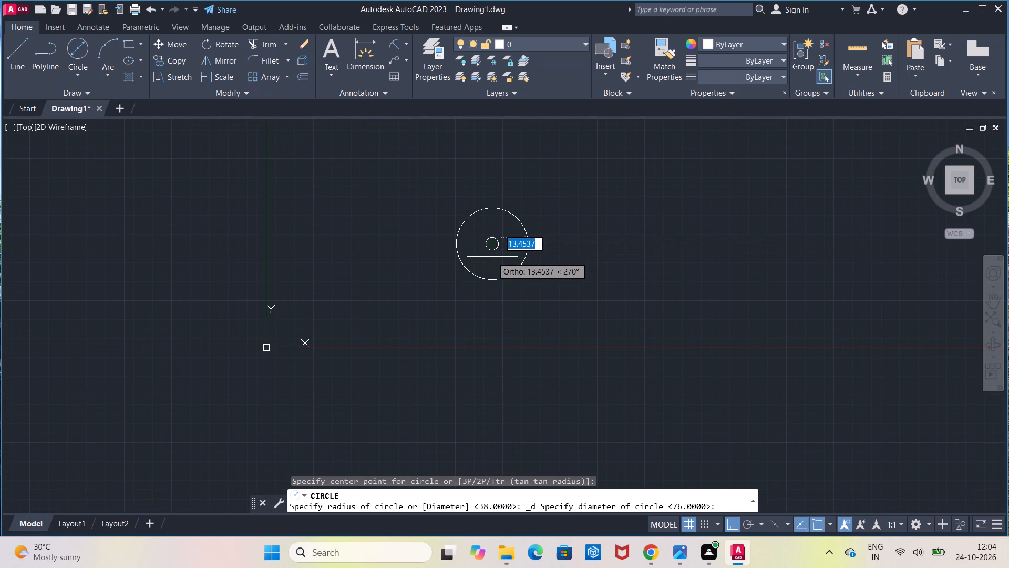
type("45")
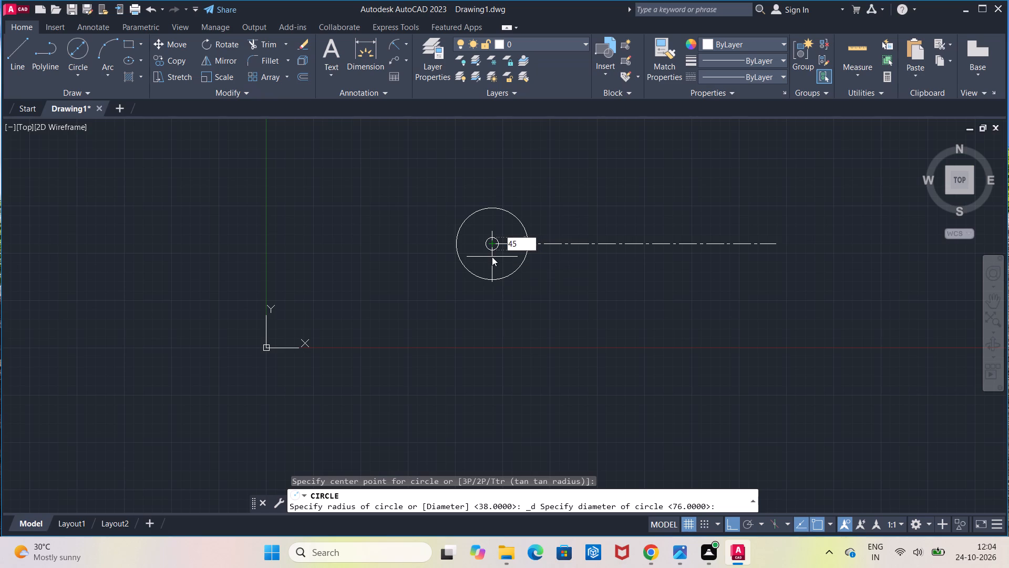
key("Return")
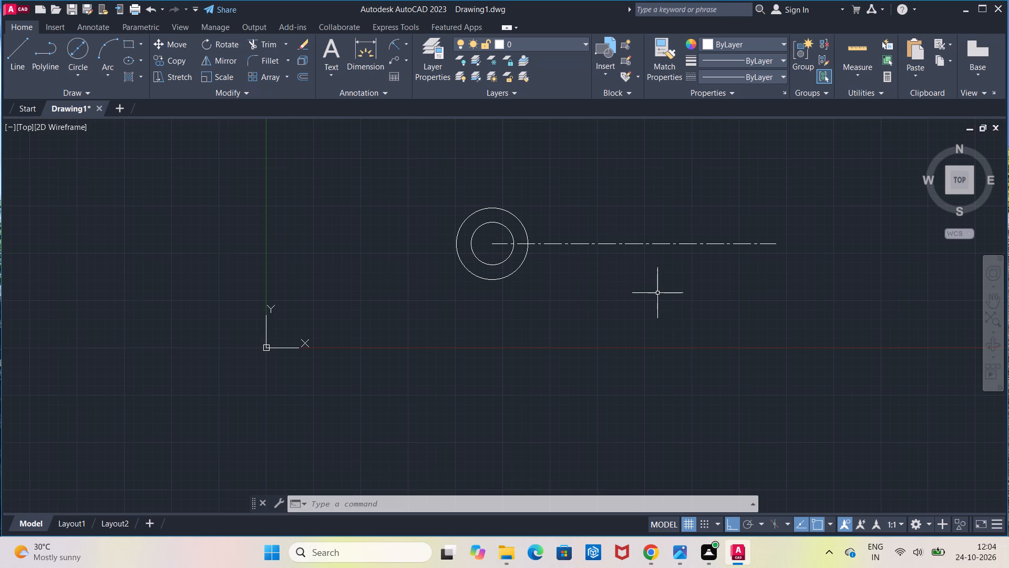
Draw a circle of diameter 45 centred on the centre line's right endpoint.
middle_click_drag(665, 273, 452, 295)
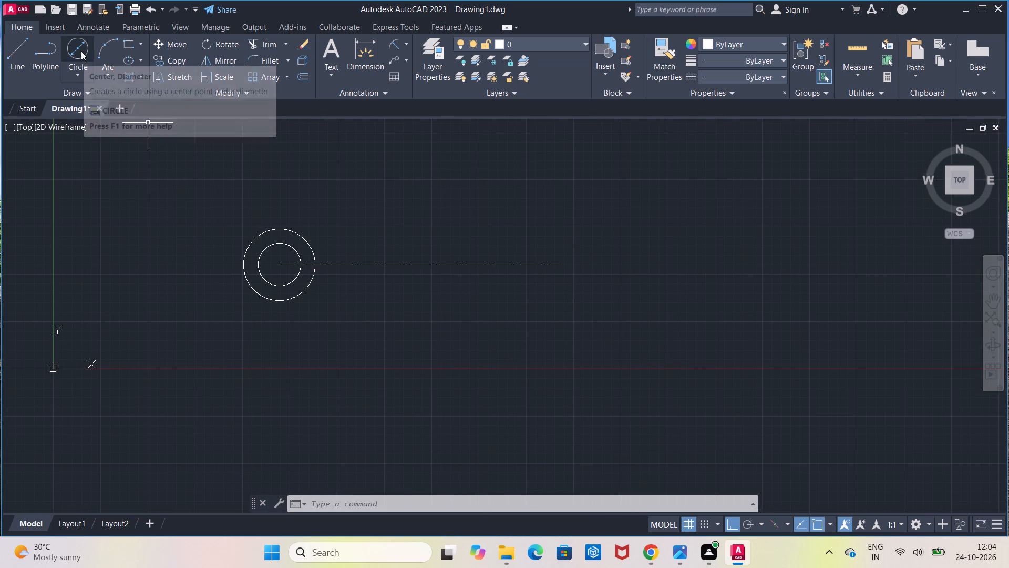
left_click(81, 51)
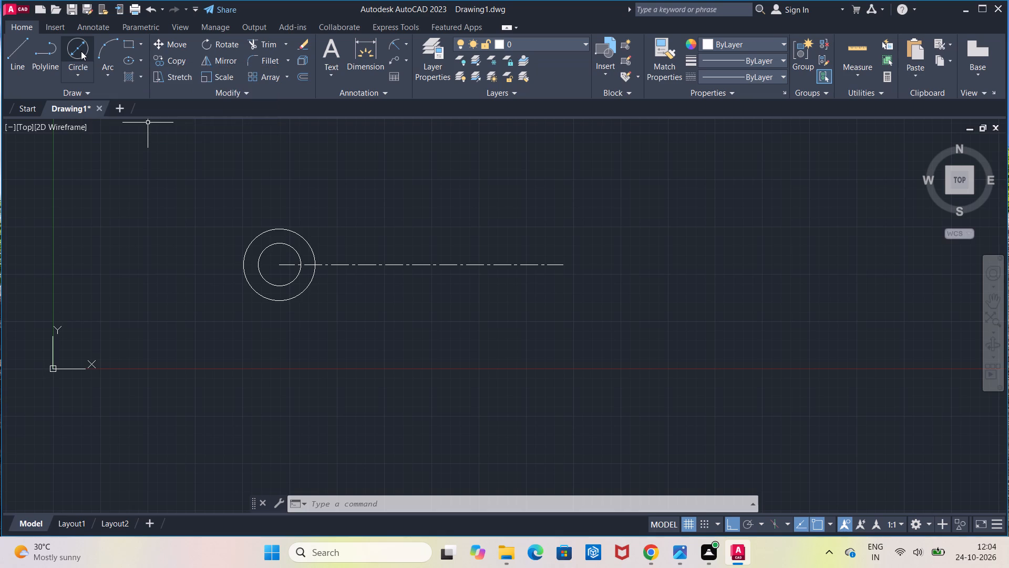
left_click(563, 262)
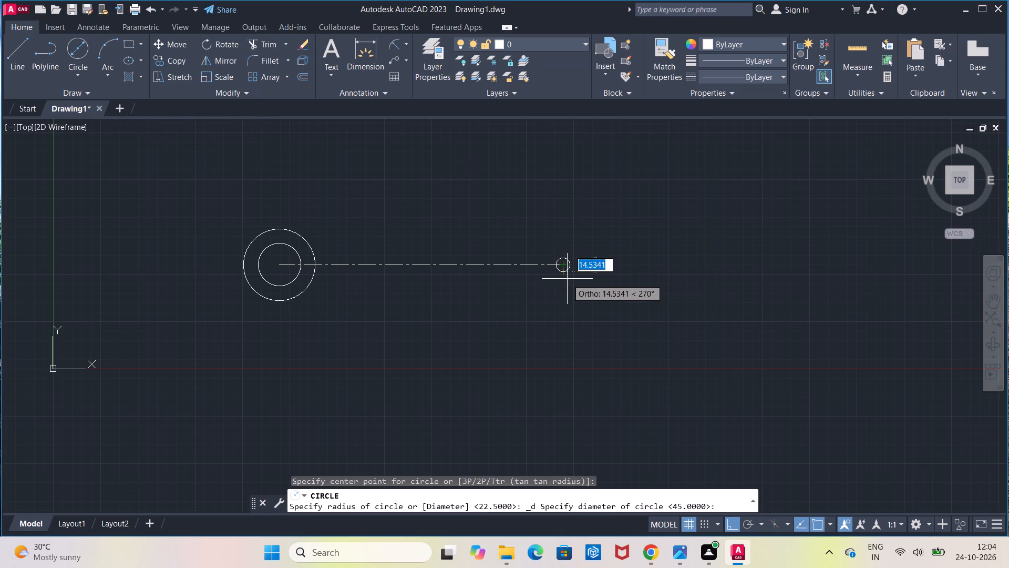
type("45")
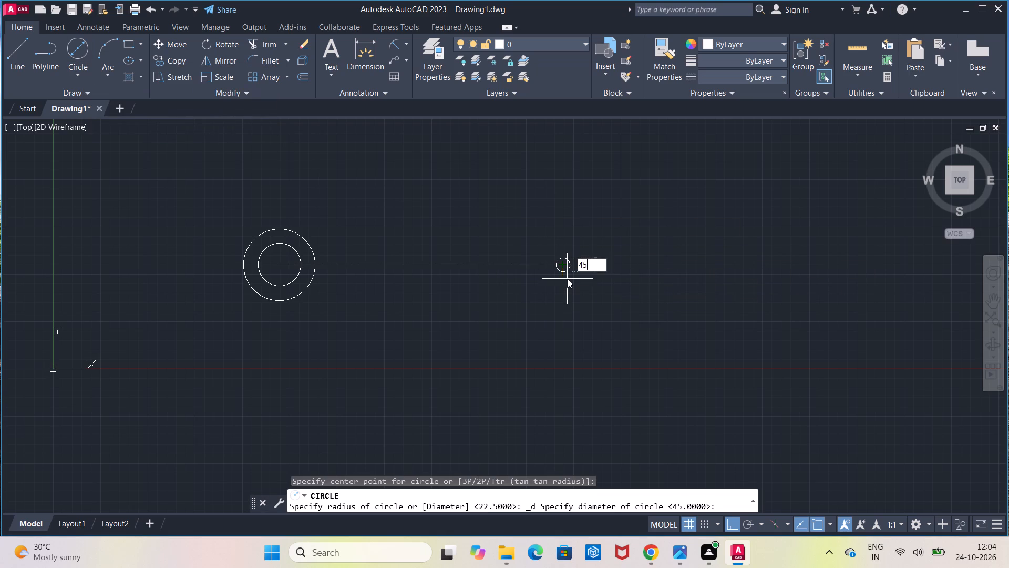
key("Return")
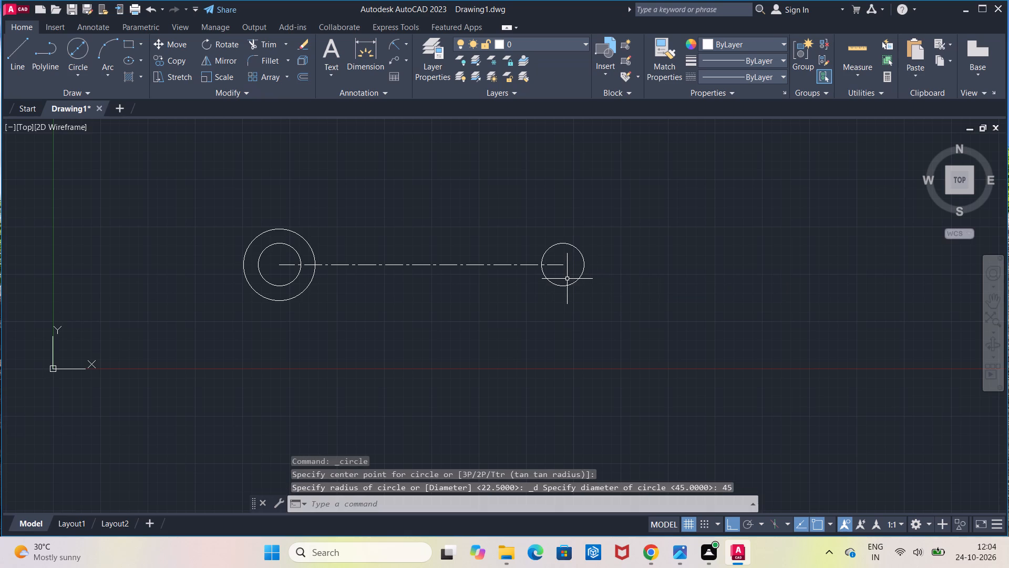
Draw a concentric circle of radius 38 around the diameter 45 circle at the centre line's right endpoint.
left_click(76, 66)
left_click(90, 107)
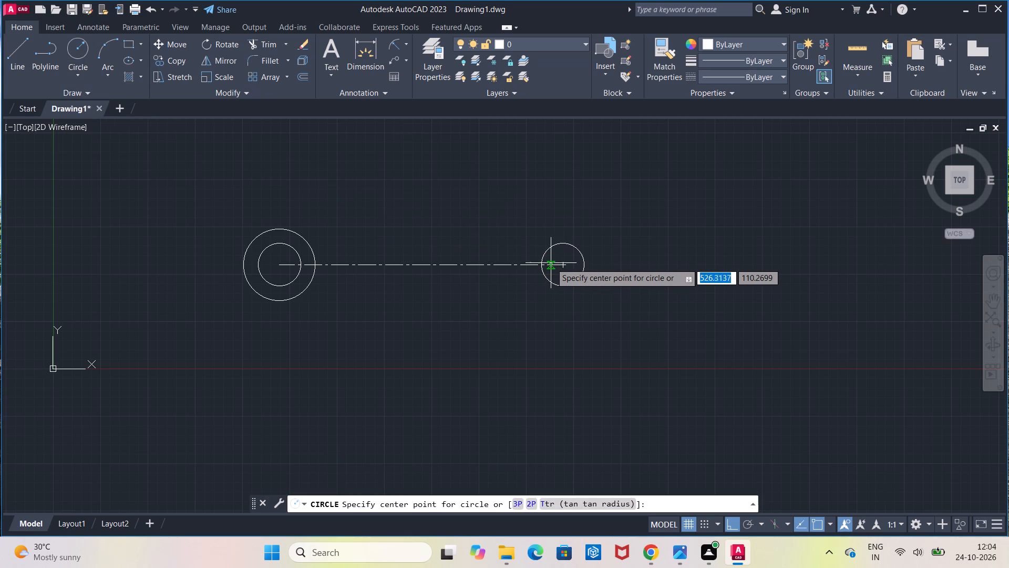
left_click(562, 268)
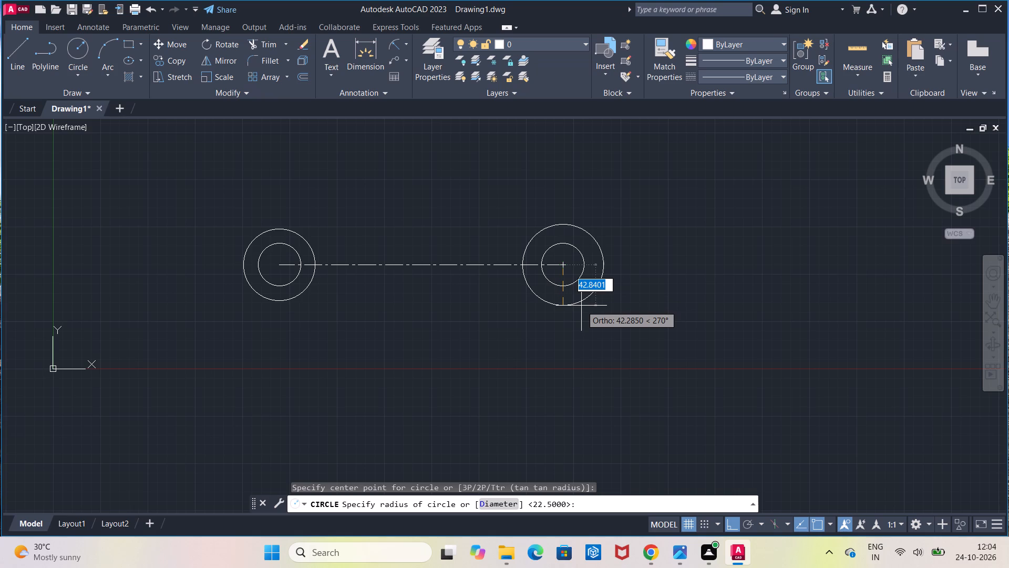
key("3")
key("8")
key("Return")
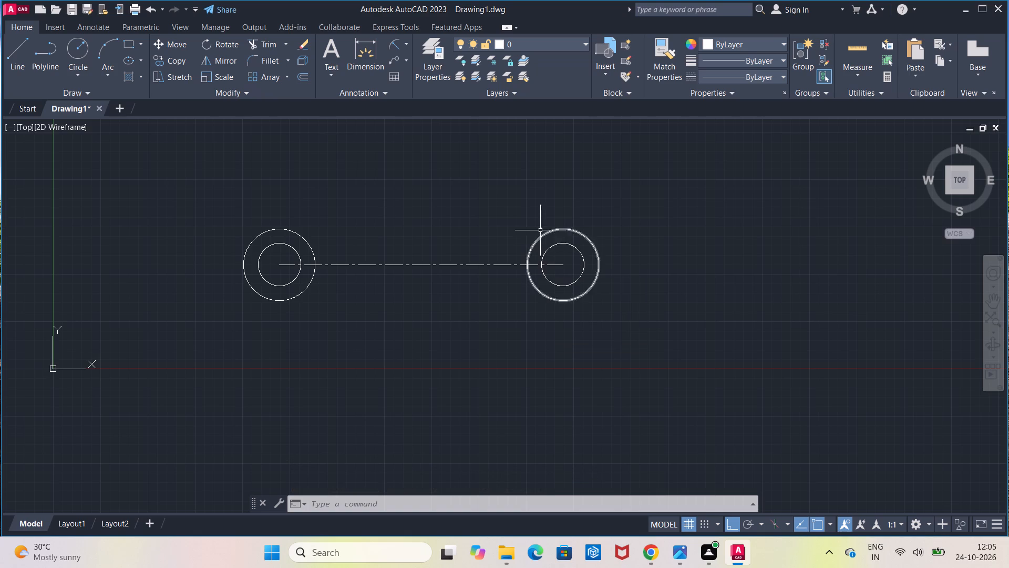
Make CENTER2 the current linetype and draw a 52.5 unit vertical centre line upward from the centre of the right-hand circles.
left_click(713, 78)
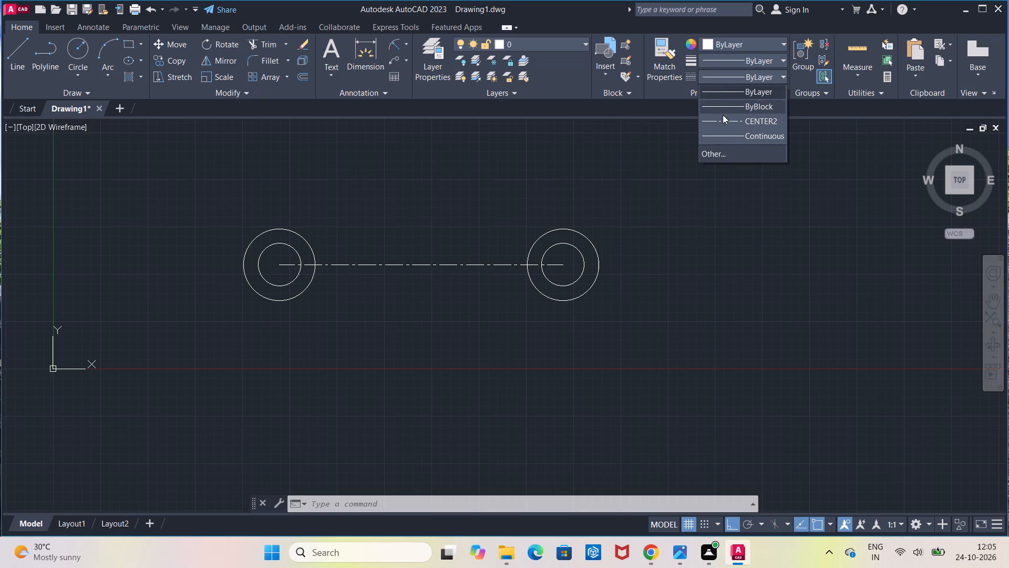
left_click(722, 119)
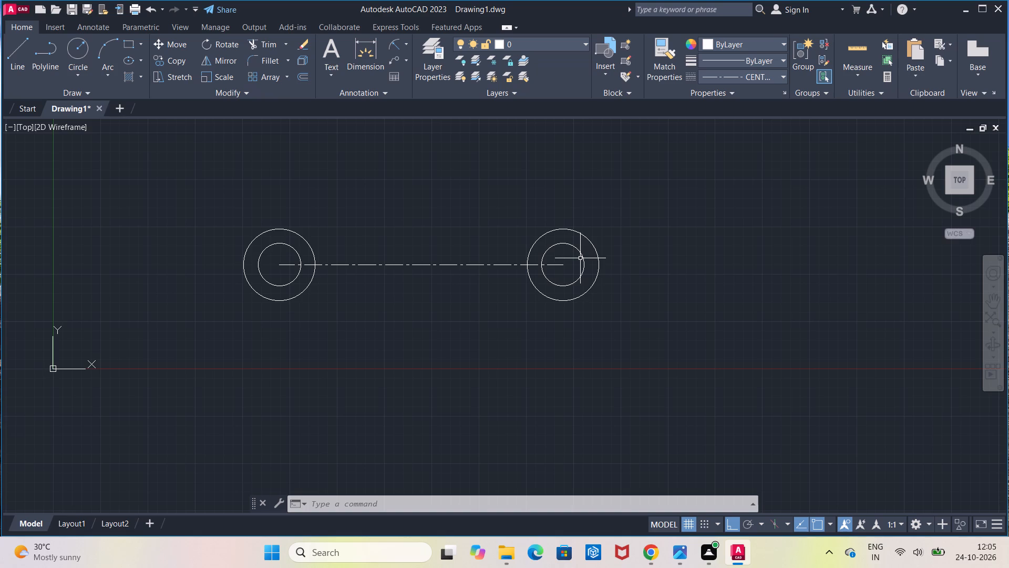
left_click(14, 65)
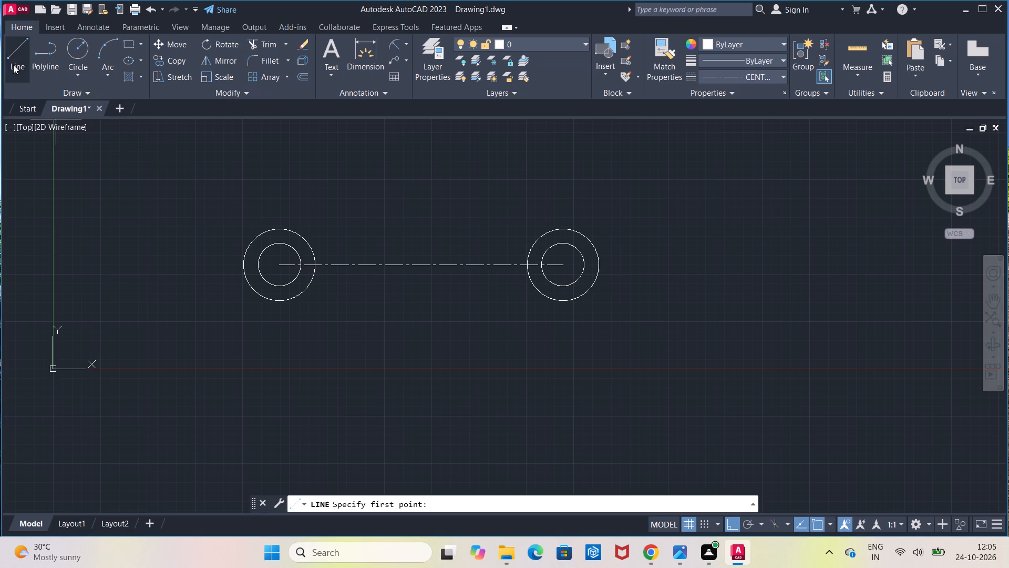
left_click(563, 265)
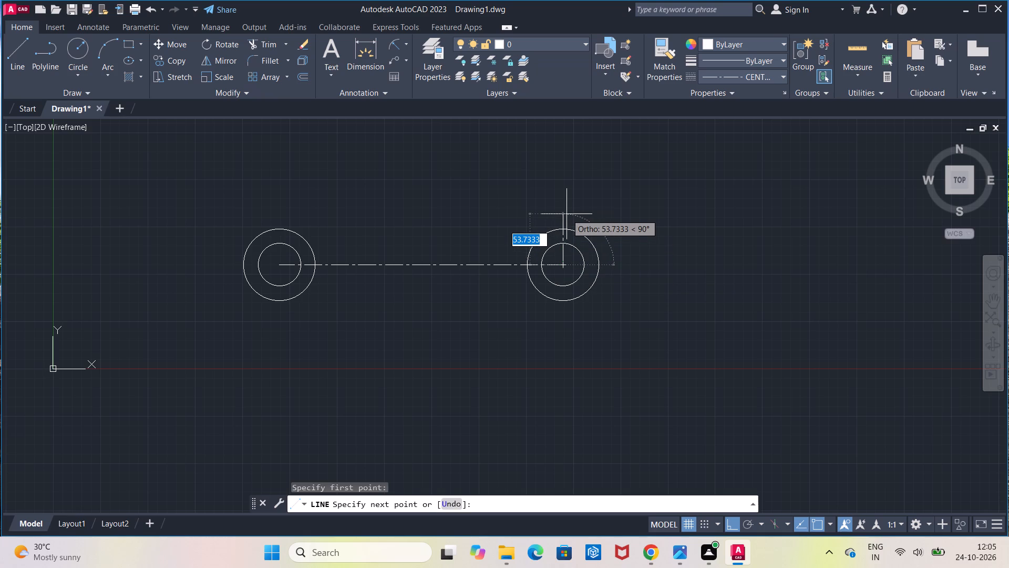
type("52")
type(".5")
key("Return")
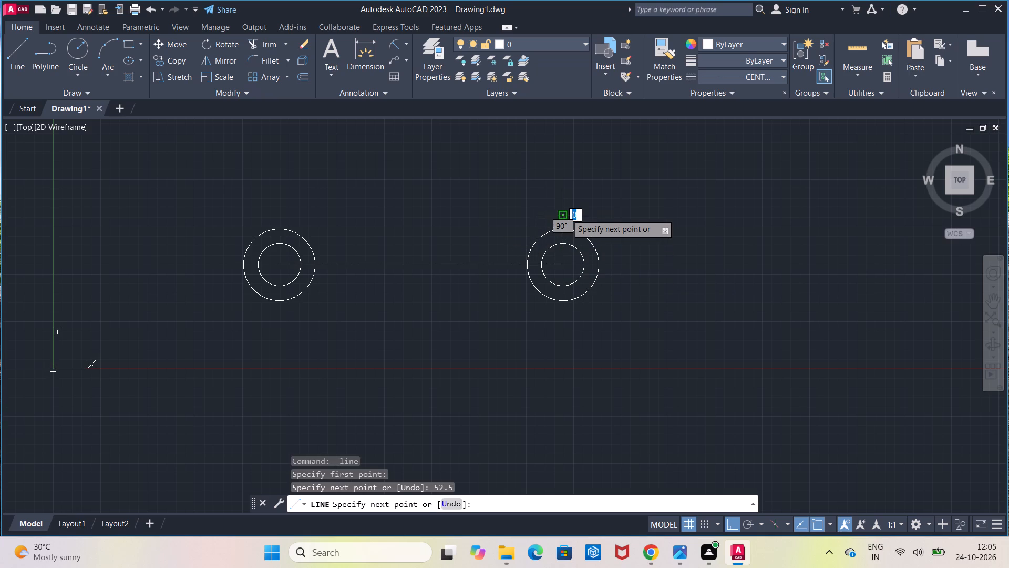
key("Escape")
Draw a 52.5 unit vertical centre line downward from the centre of the right-hand circles.
left_click(28, 51)
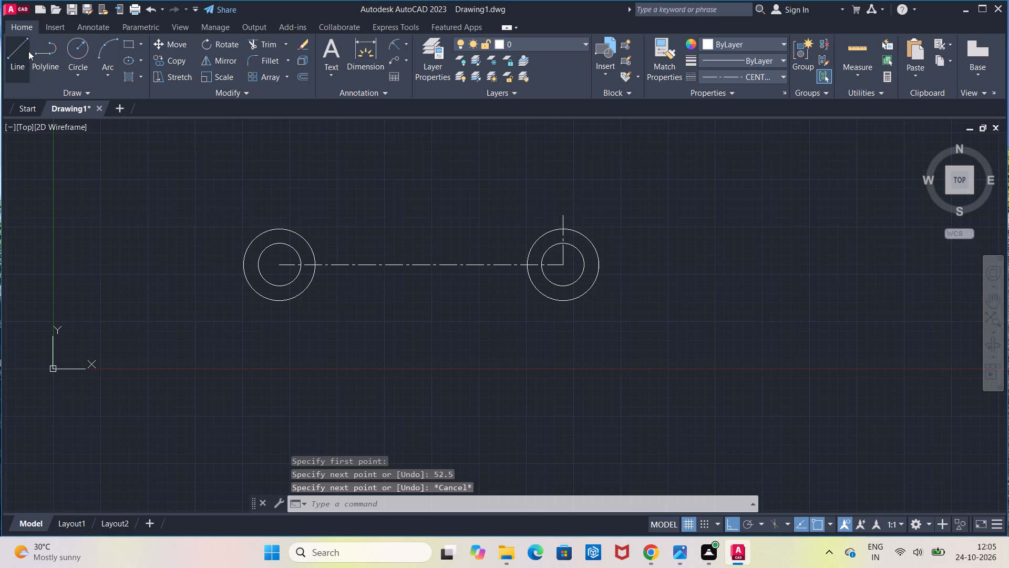
left_click(566, 267)
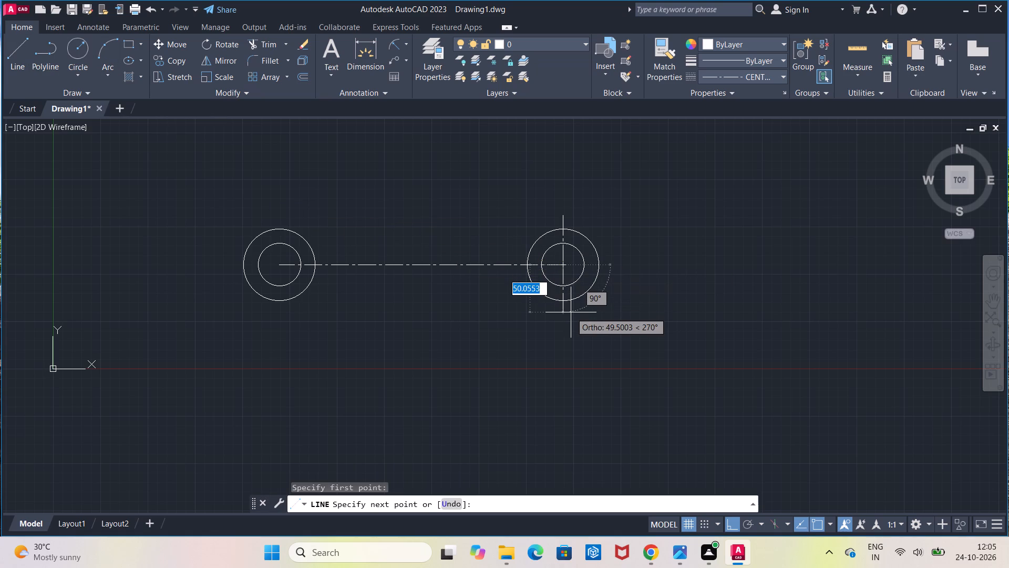
type("52")
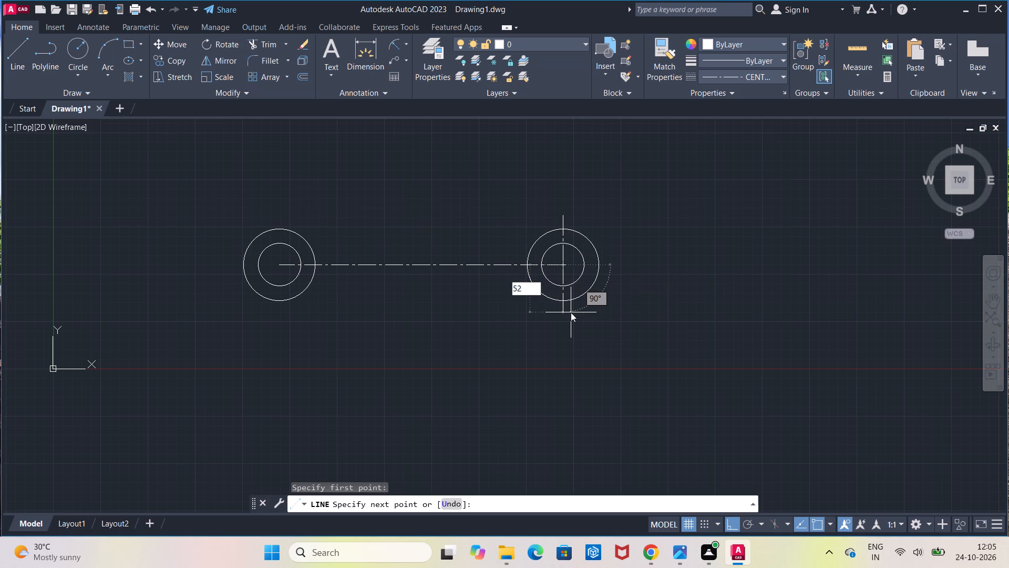
type(".5")
key("Return")
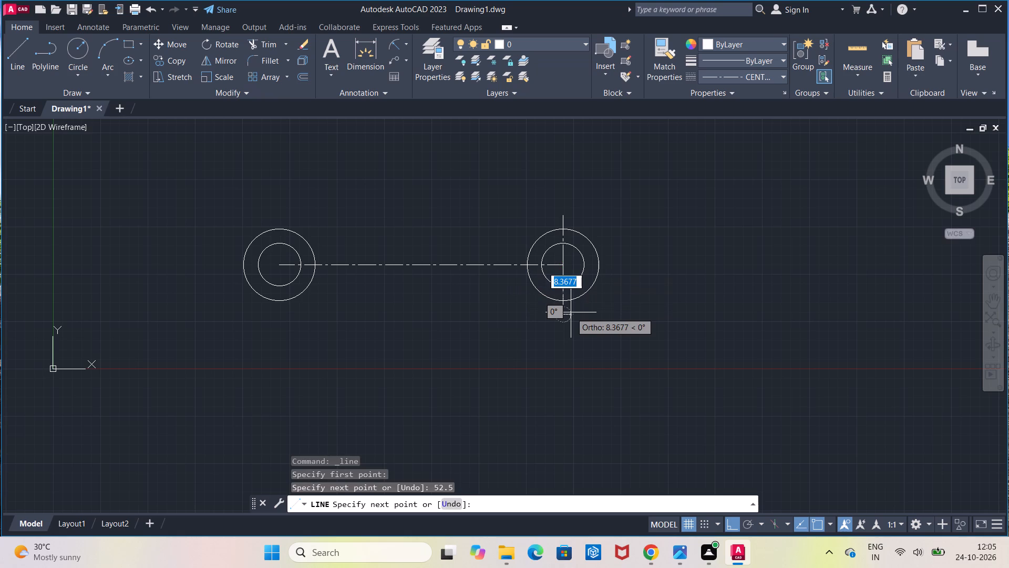
key("Escape")
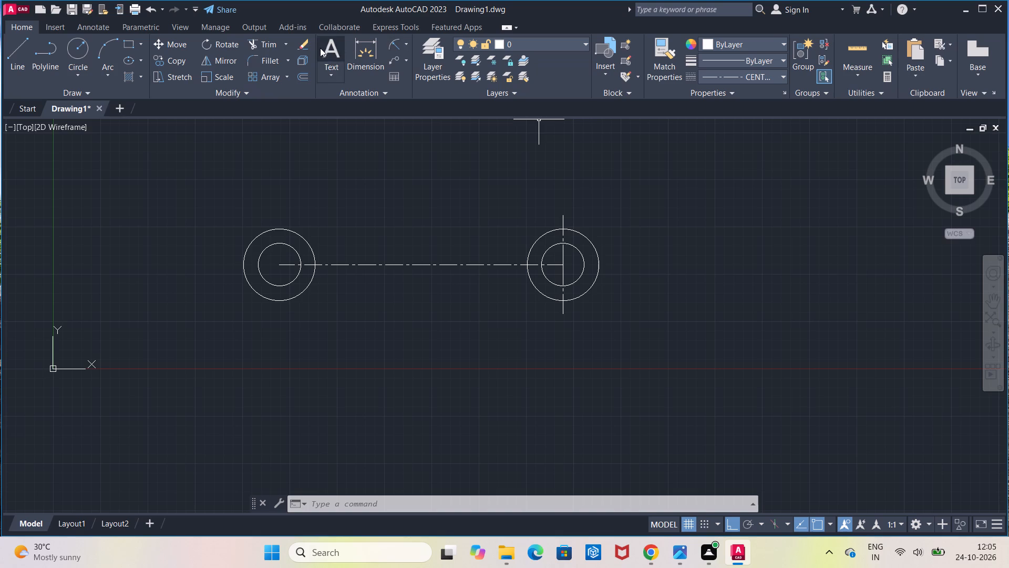
Check the overall length of the right-hand vertical centre line with a linear dimension preview, without placing the dimension.
left_click(408, 48)
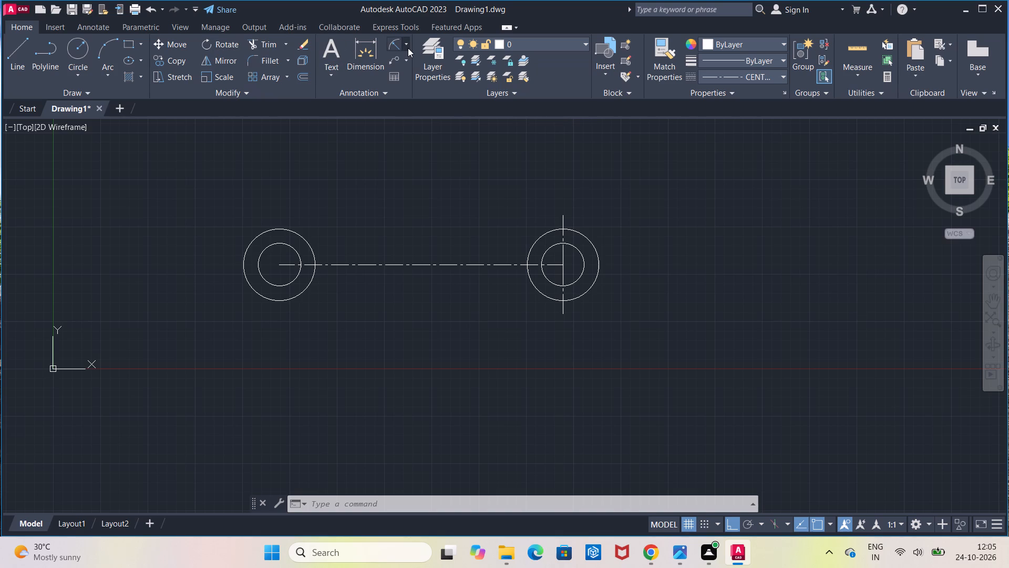
left_click(408, 55)
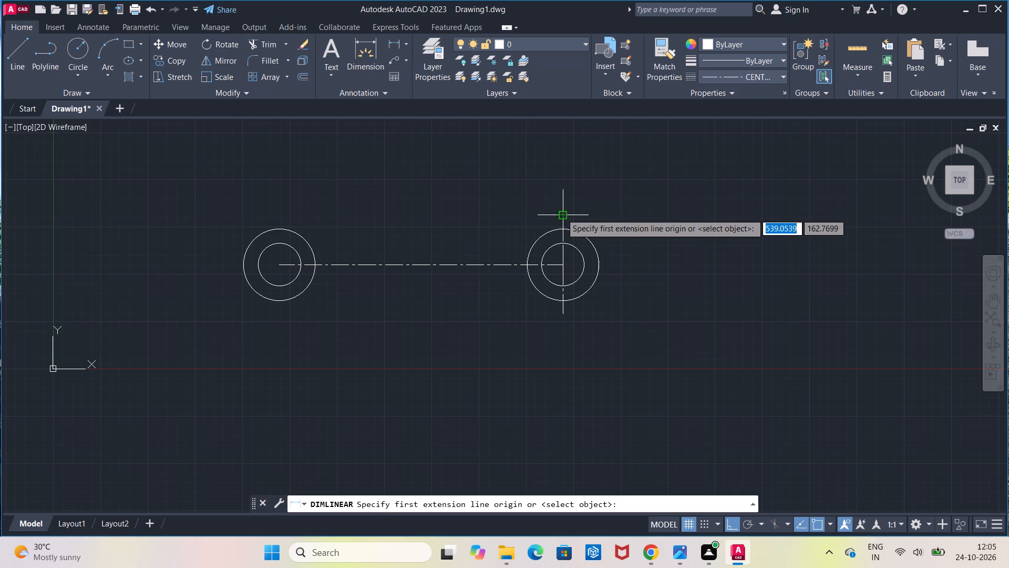
left_click(561, 214)
left_click(568, 317)
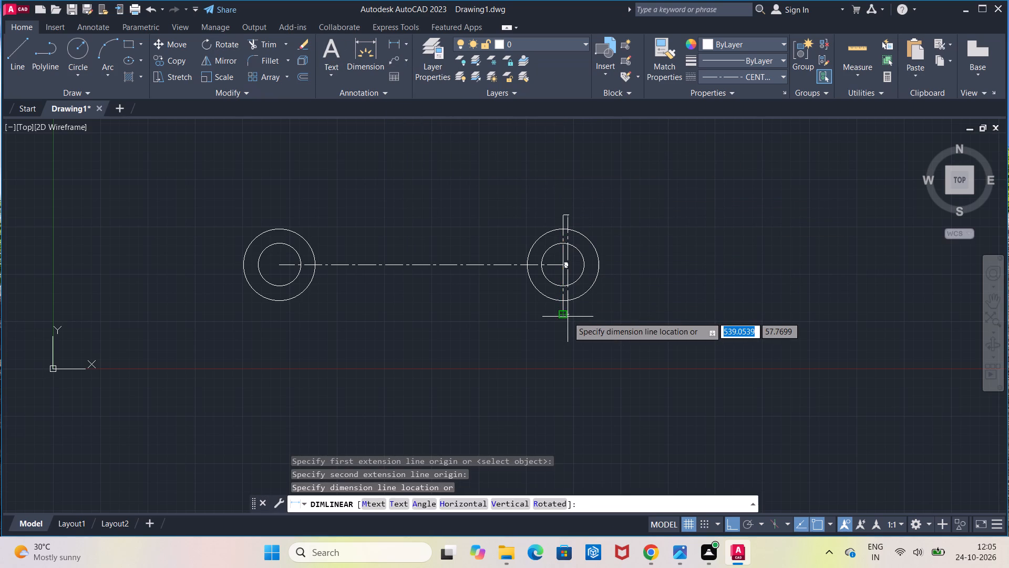
scroll(622, 333, "up", 2)
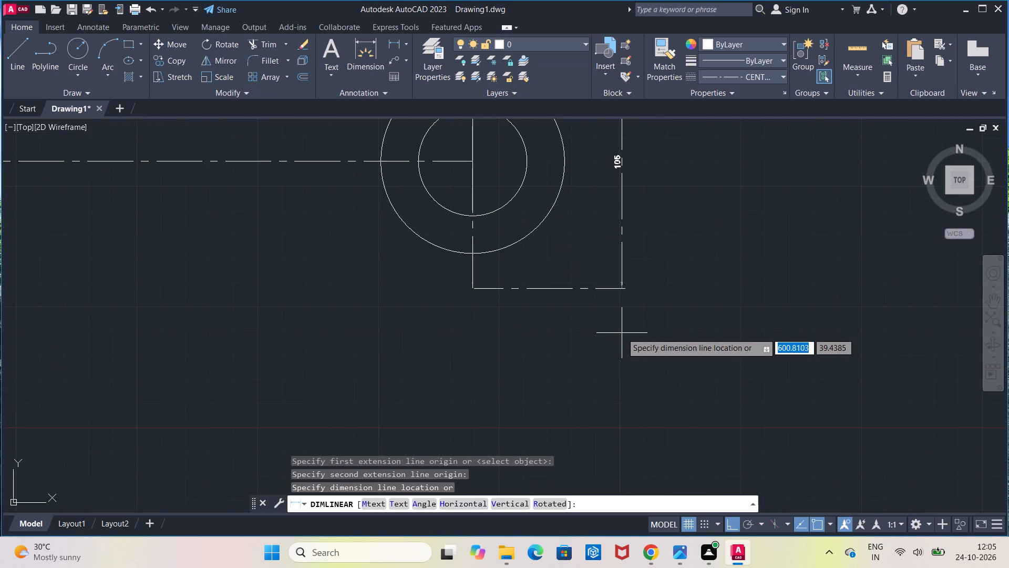
scroll(622, 333, "up", 1)
middle_click_drag(622, 333, 608, 437)
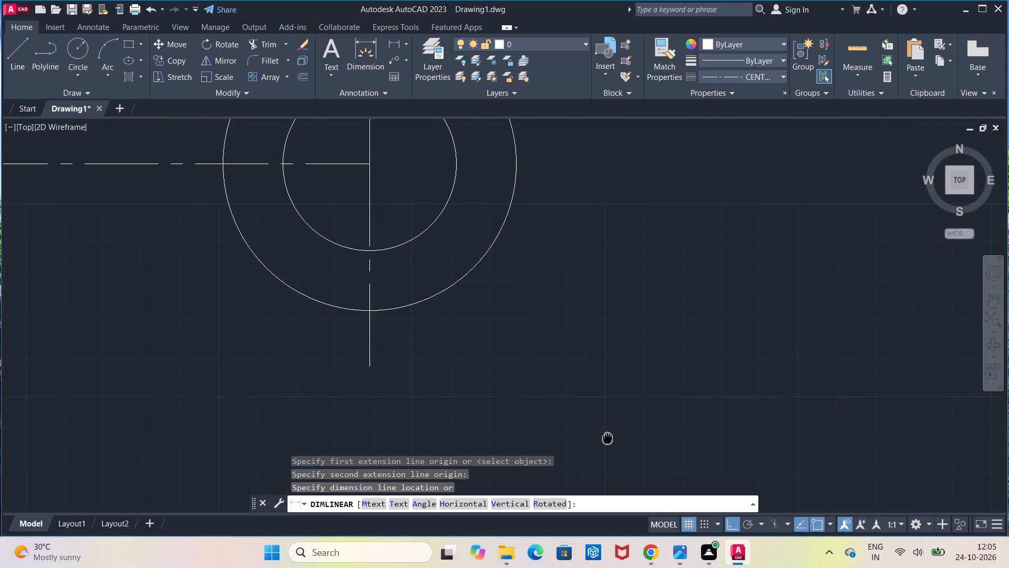
middle_click_drag(608, 437, 608, 438)
scroll(607, 438, "down", 2)
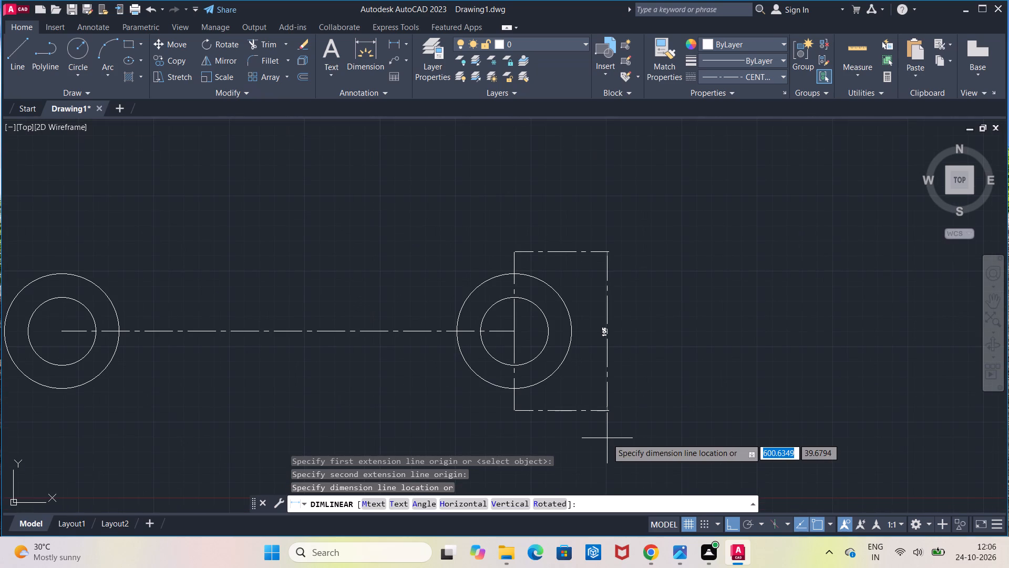
key("Escape")
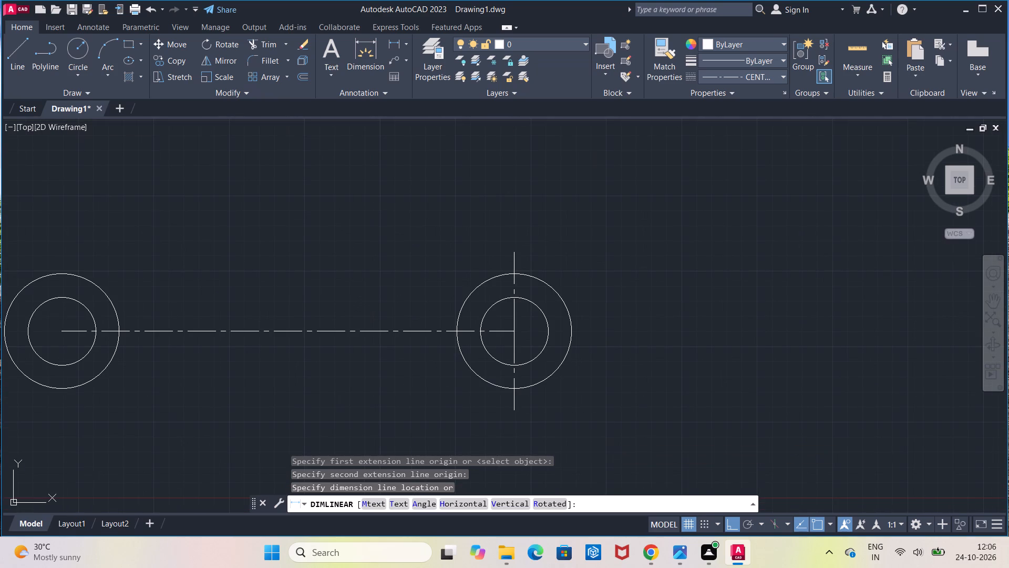
left_click_drag(352, 369, 373, 368)
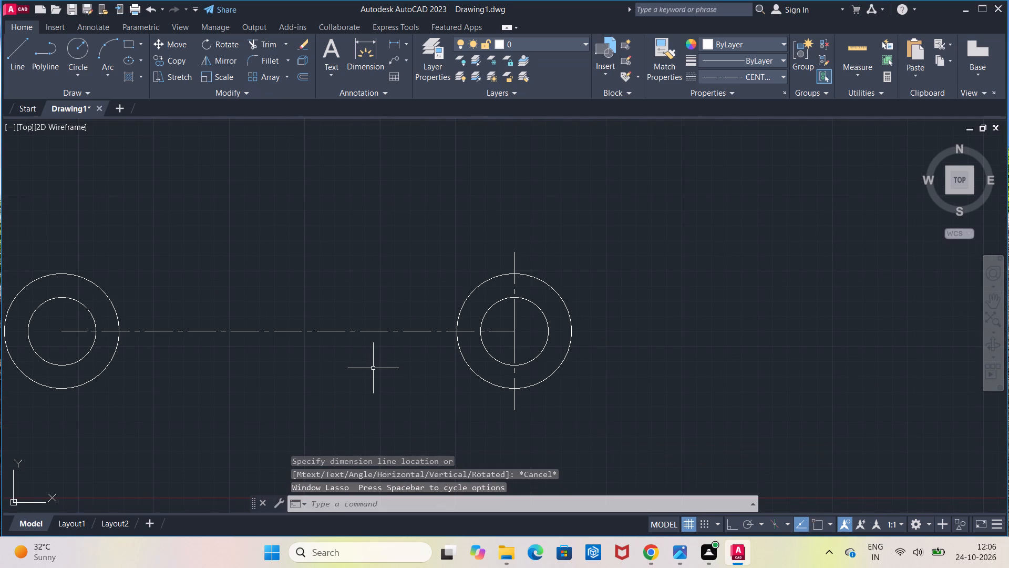
Draw a 52.5 unit vertical centre line upward from the centre of the left-hand circles.
middle_click_drag(373, 368, 711, 363)
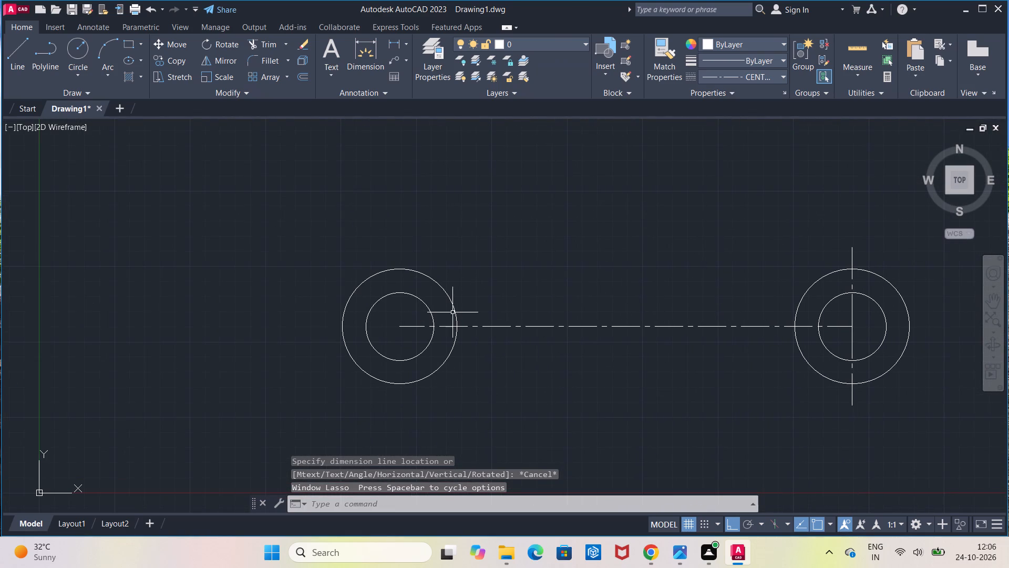
left_click(17, 66)
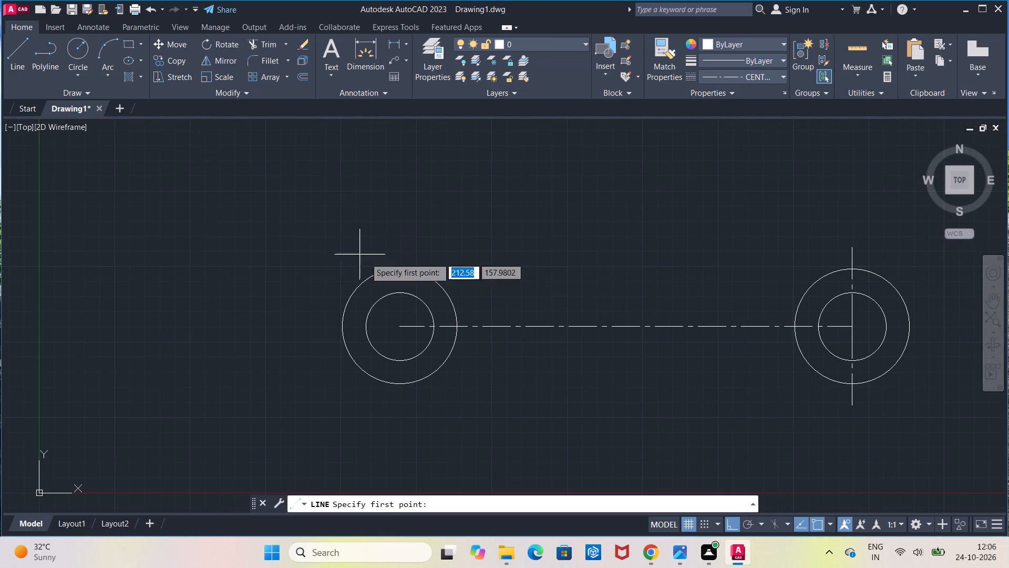
left_click(398, 324)
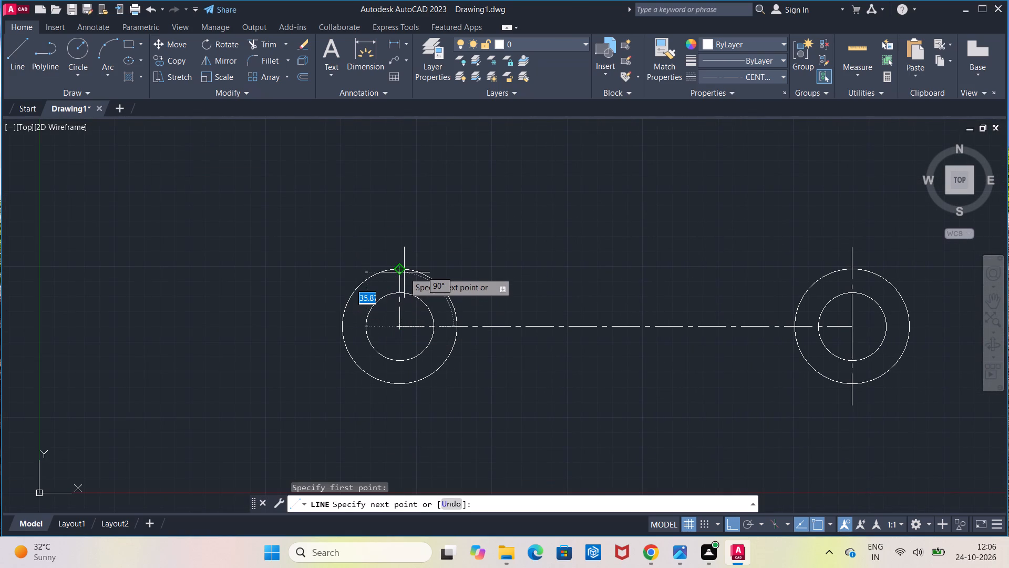
type("52")
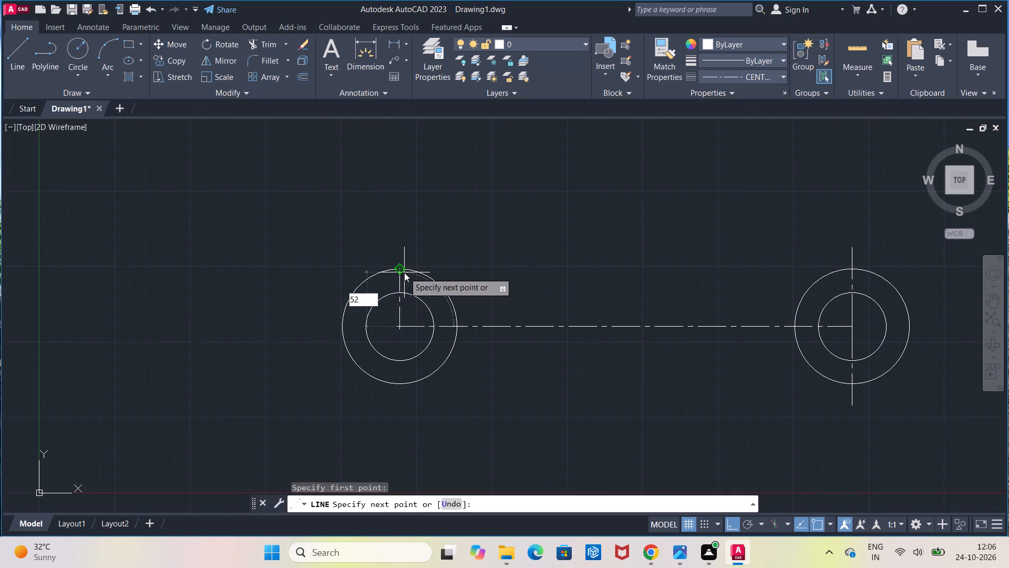
type(".5")
key("Return")
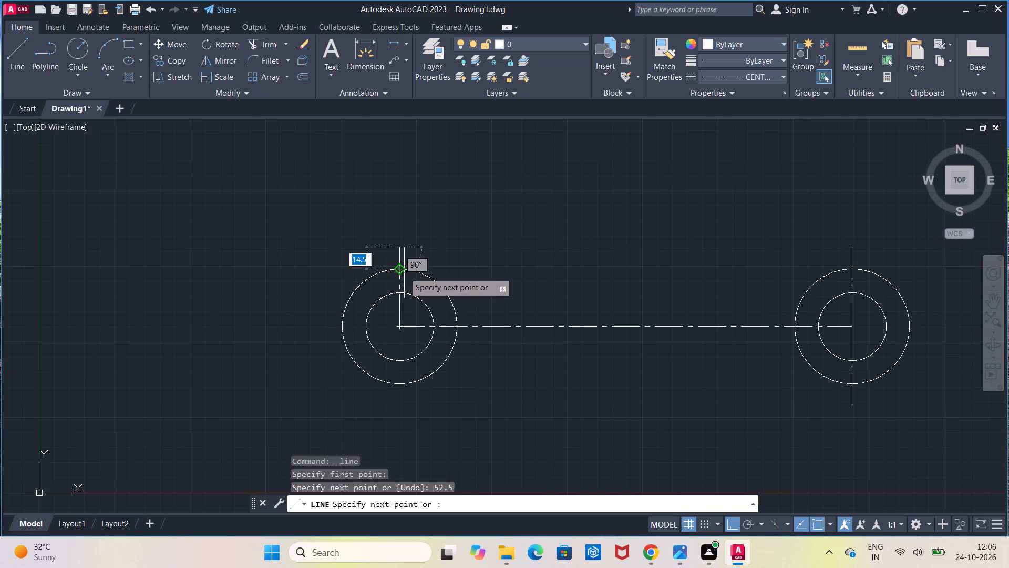
key("Escape")
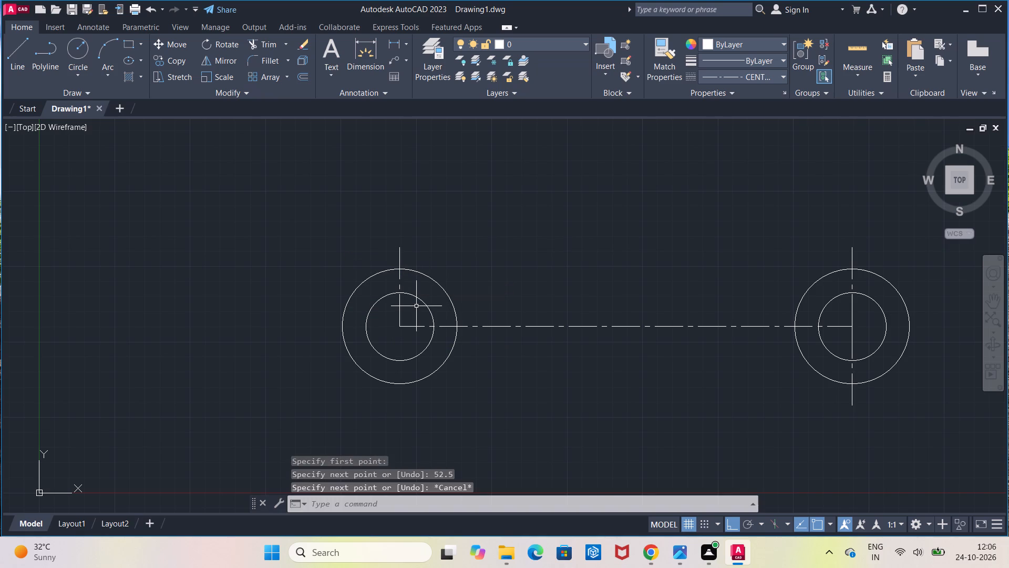
Draw a 52.5 unit vertical centre line downward from the centre of the left-hand circles.
middle_click_drag(417, 308, 426, 253)
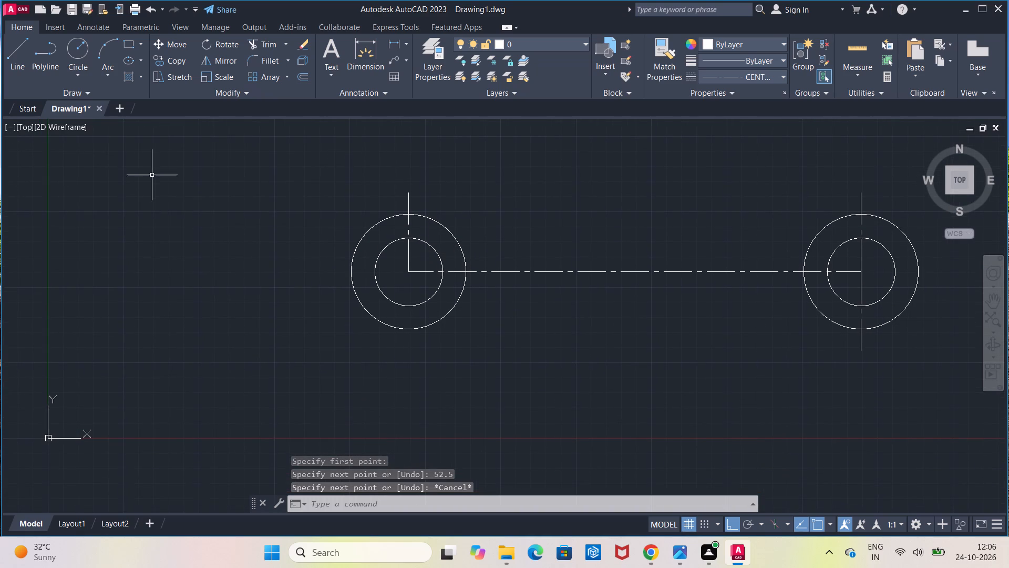
left_click(23, 74)
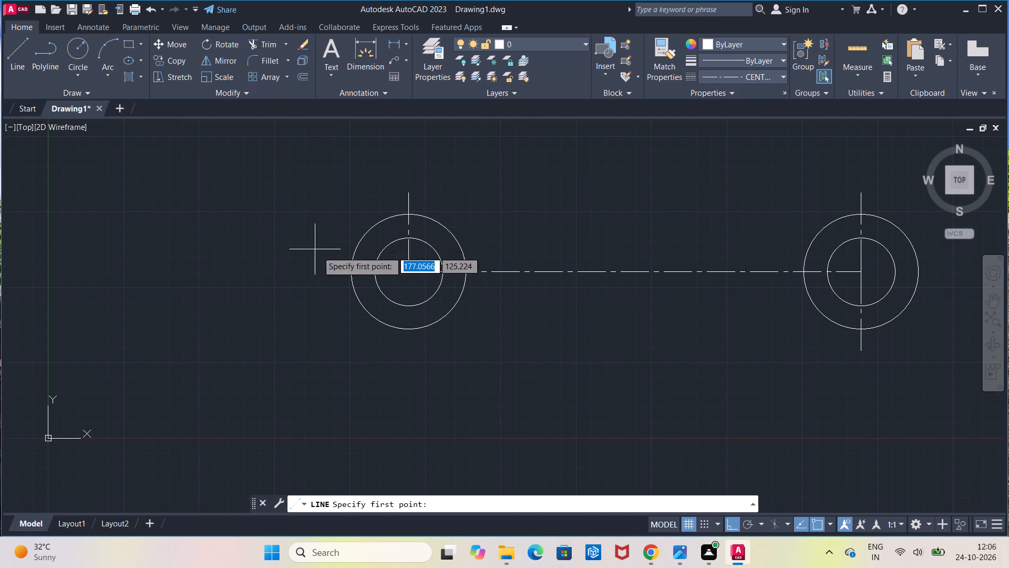
left_click(408, 275)
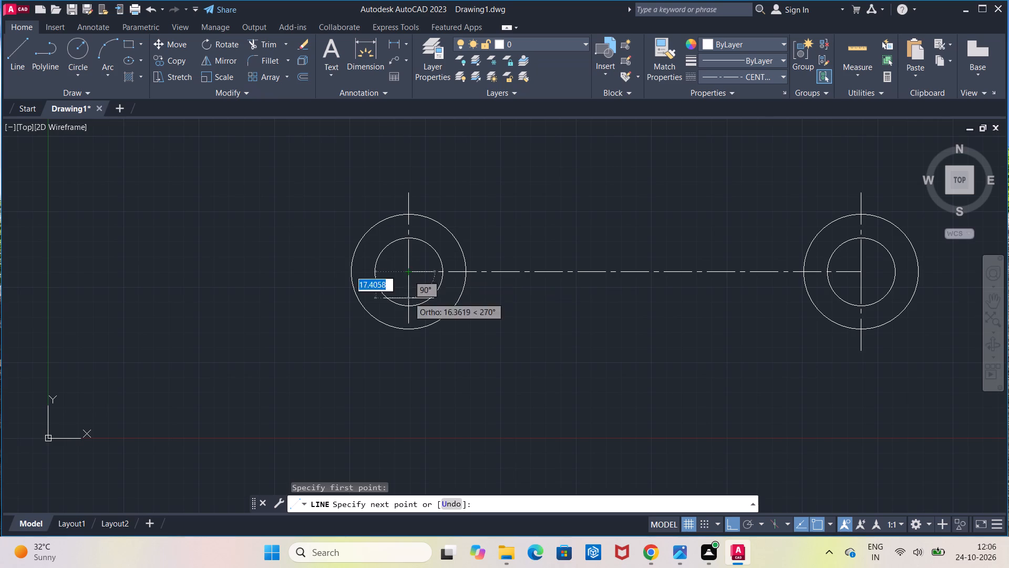
type("52")
type(".5")
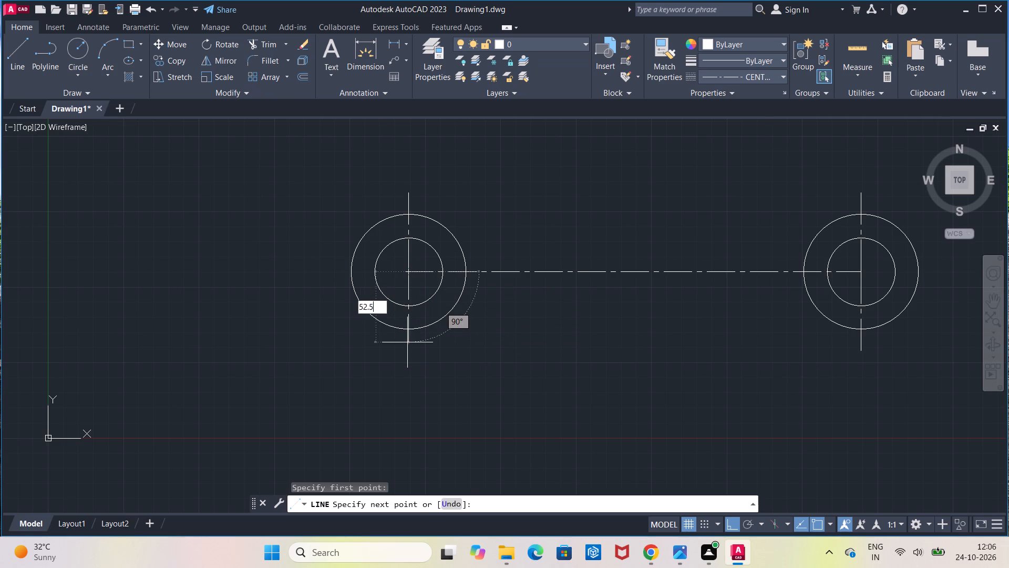
key("Return")
key("Escape")
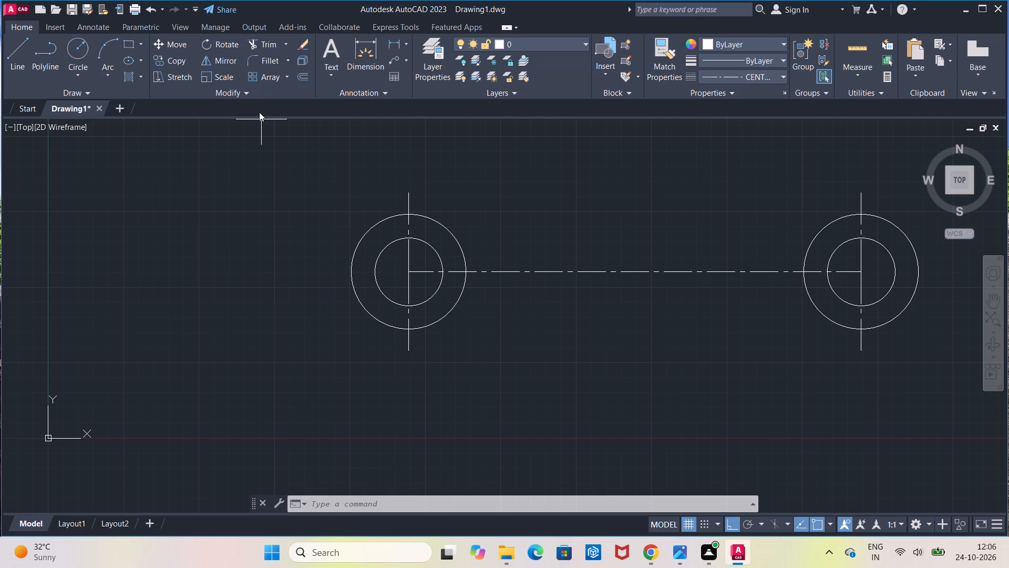
Trim the vertical centre line segments lying between the inner and outer circles, above and below the centre, at both circle pairs.
left_click(252, 40)
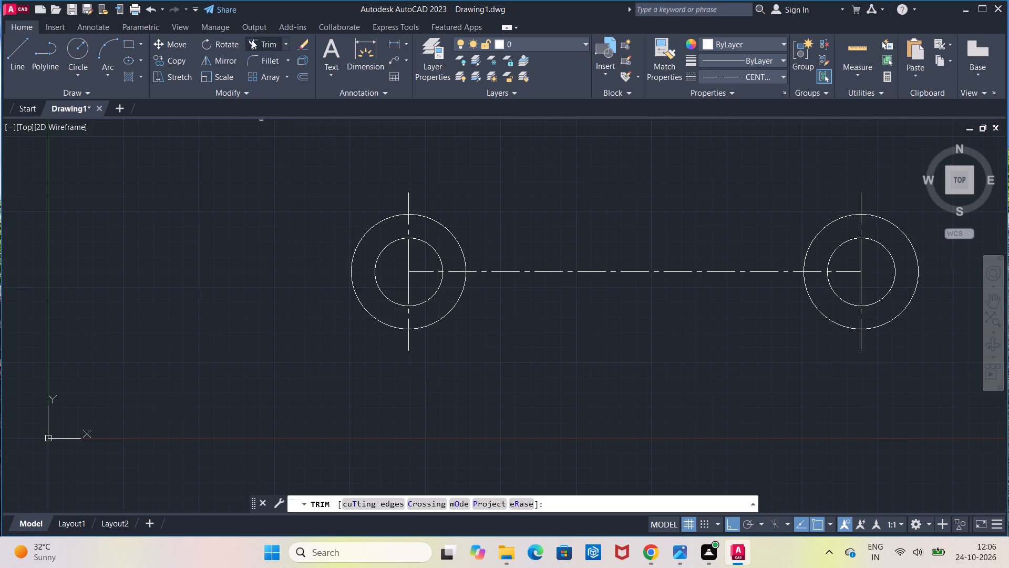
left_click(408, 234)
left_click(408, 319)
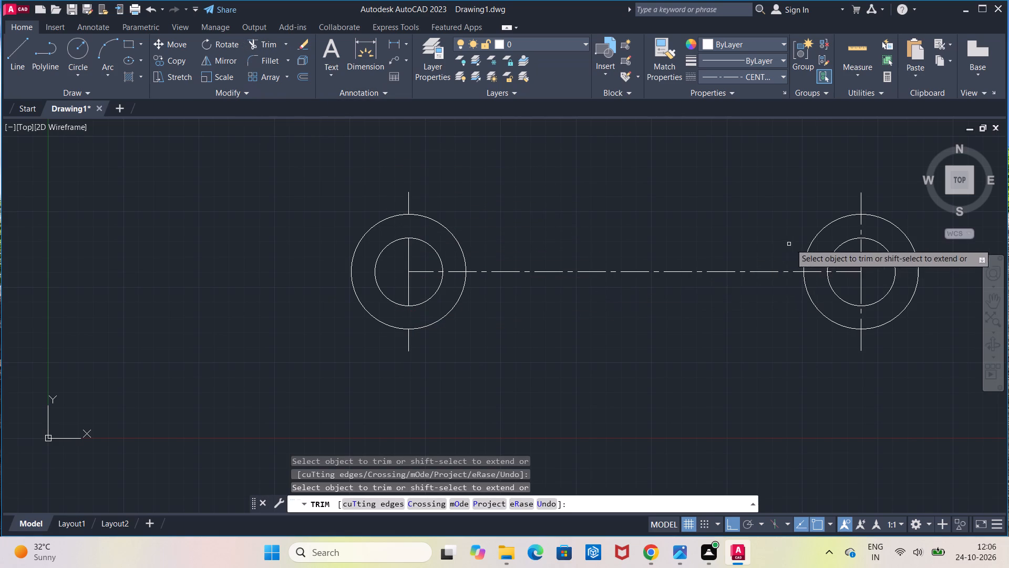
left_click(860, 229)
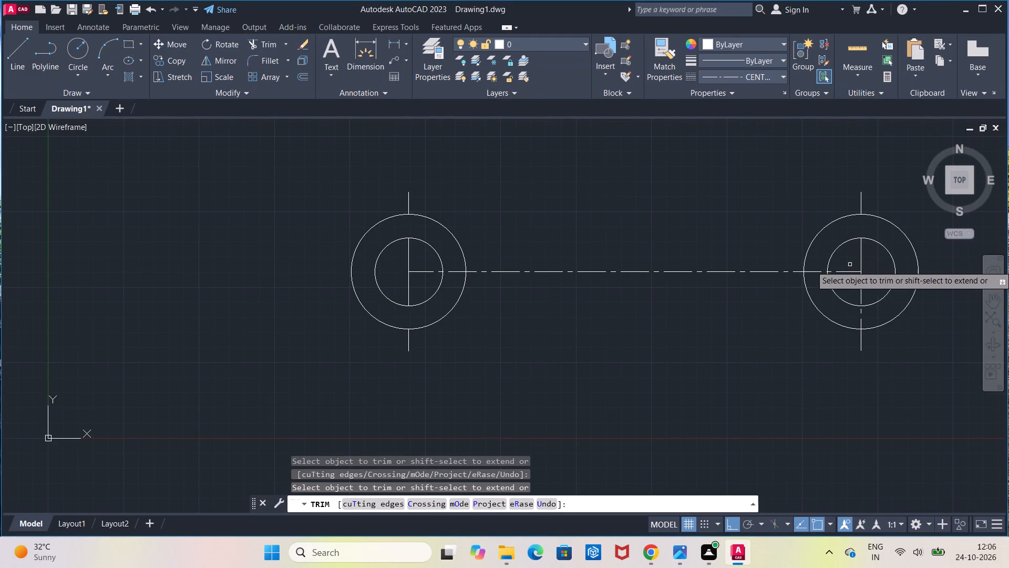
left_click(861, 318)
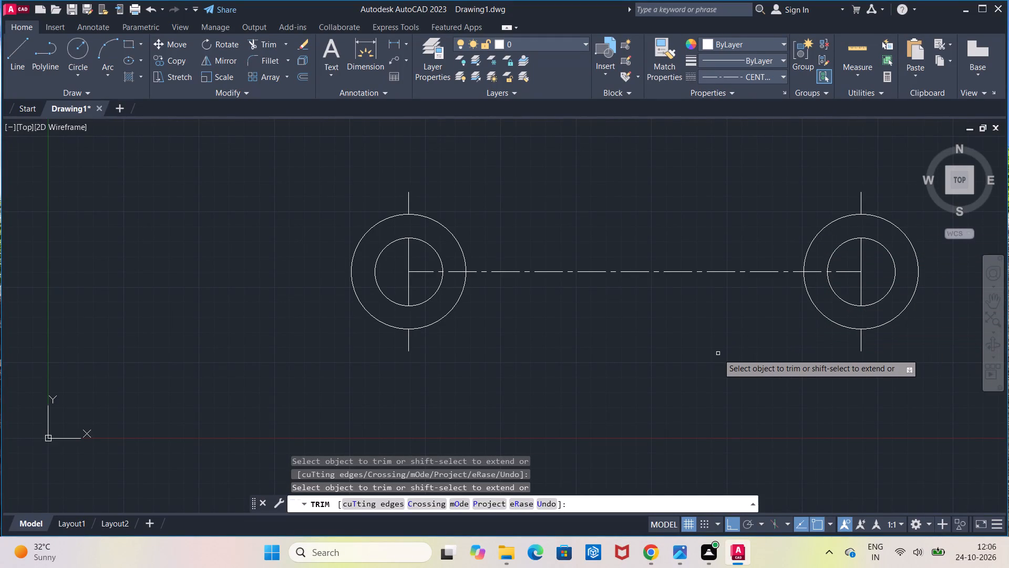
key("Escape")
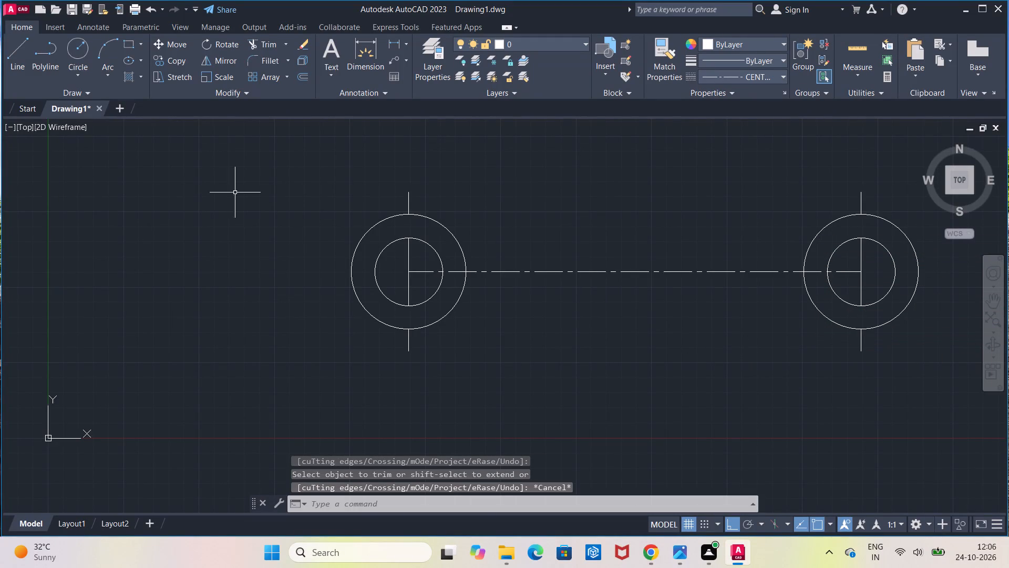
Set the linetype of the vertical line stubs above and below the left-hand outer circle to ByLayer.
left_click(410, 199)
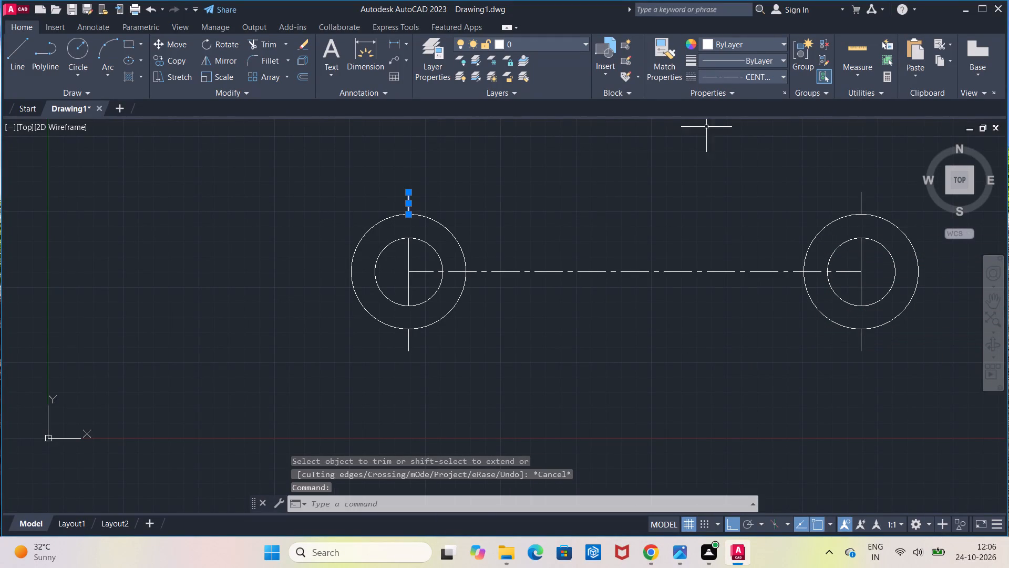
left_click(735, 75)
left_click(735, 87)
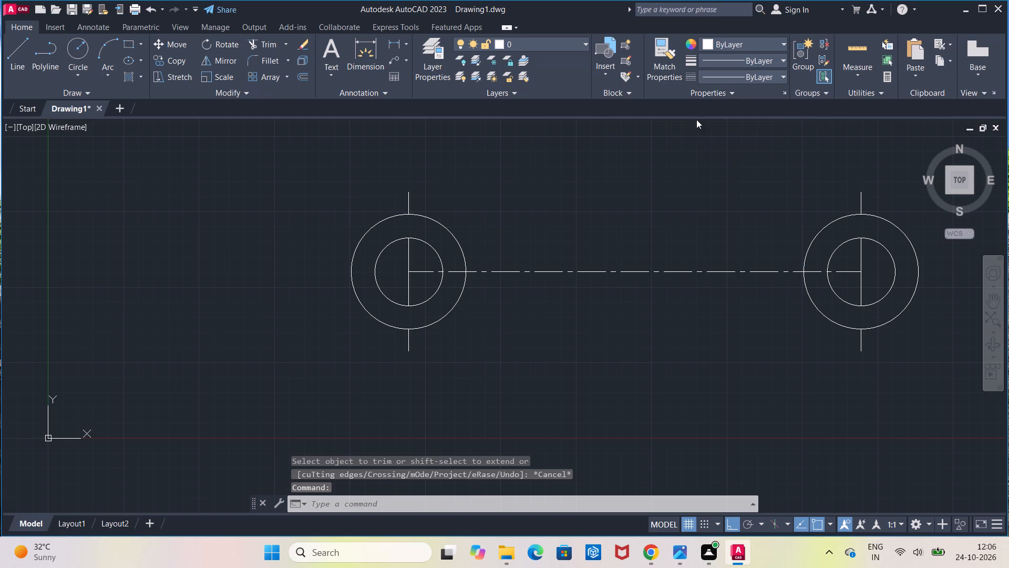
left_click(409, 346)
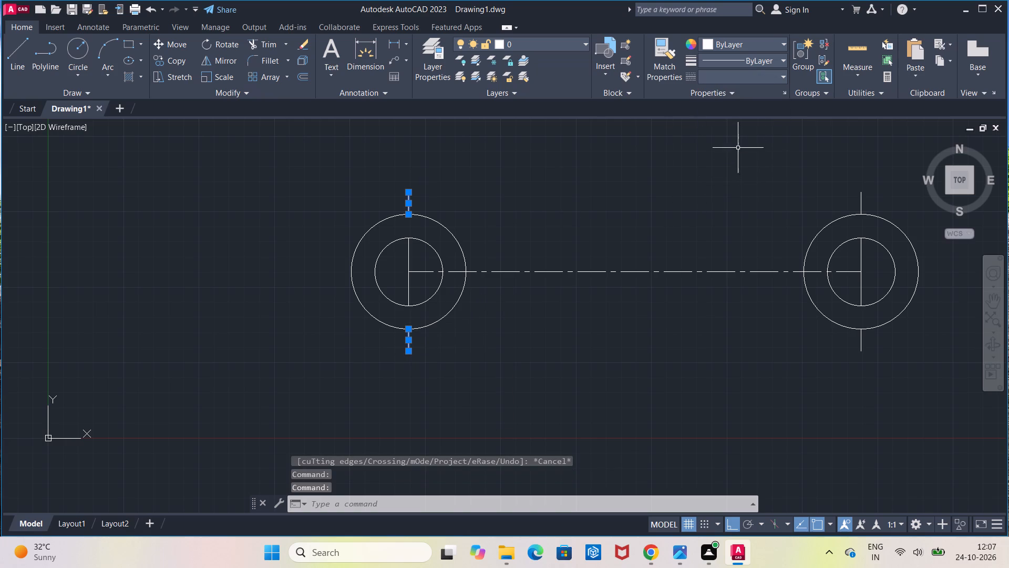
left_click(741, 76)
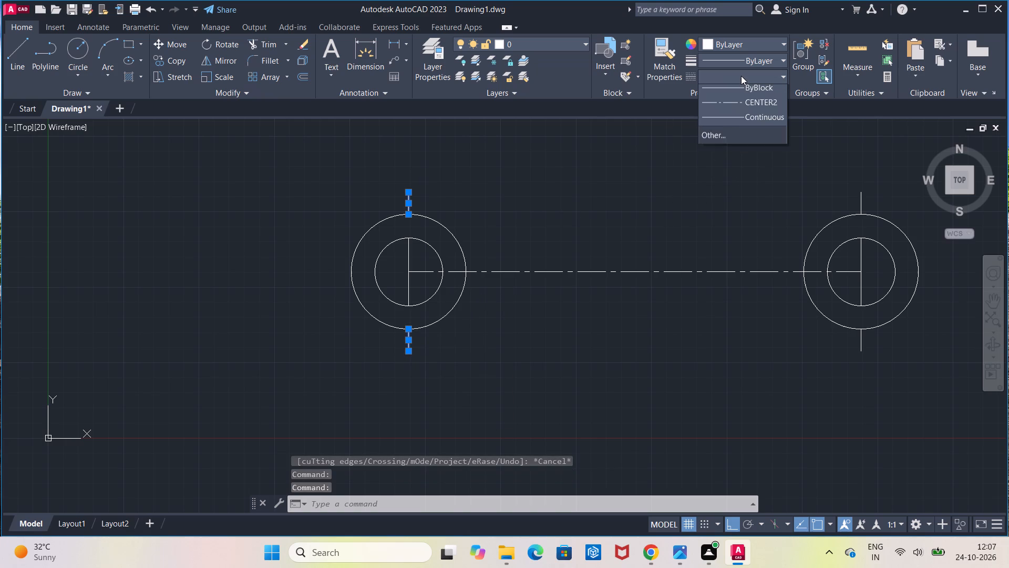
left_click(741, 86)
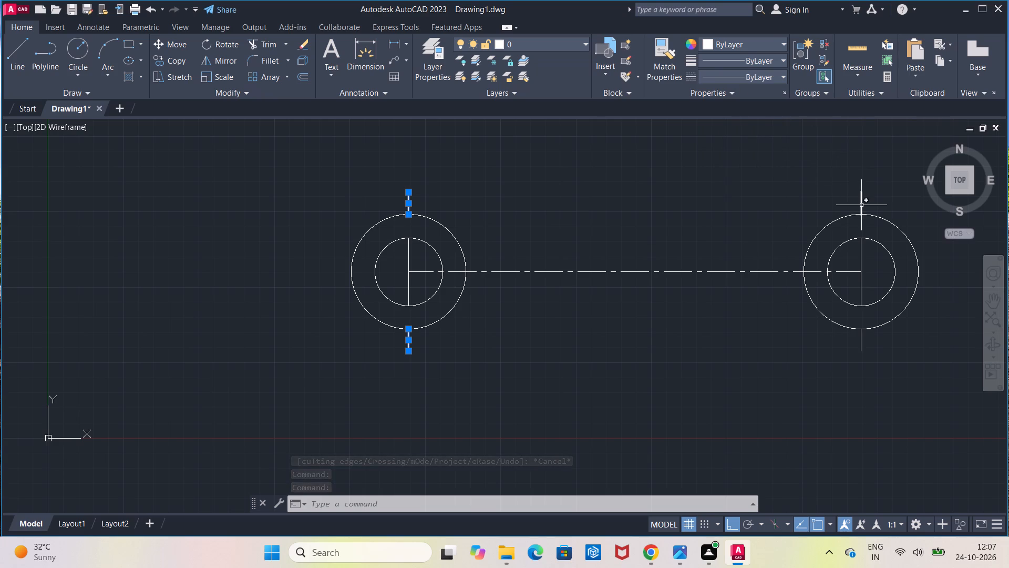
Set the linetype of the vertical line stubs above and below the right-hand outer circle to ByLayer.
left_click(861, 205)
left_click(699, 77)
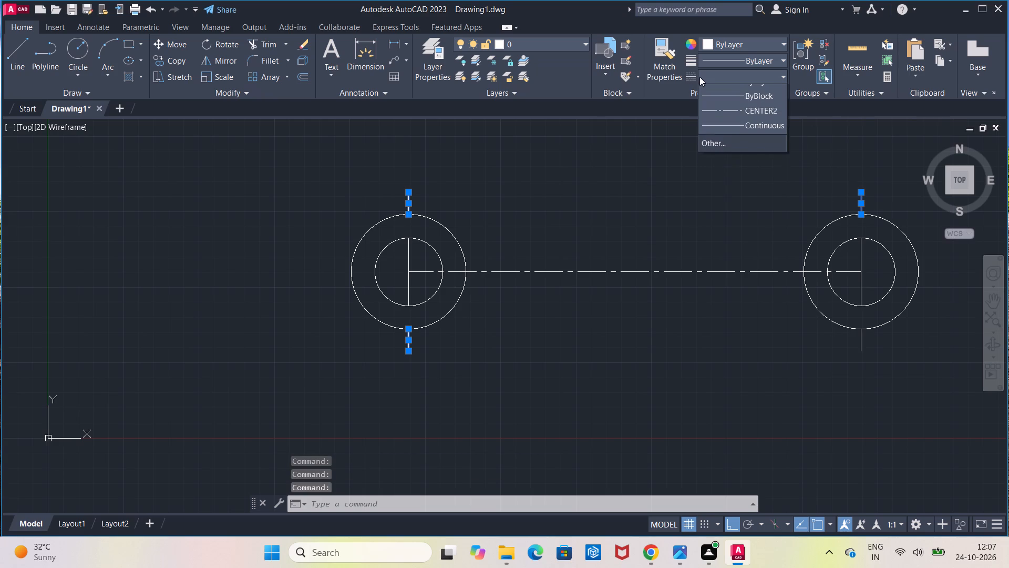
left_click(706, 91)
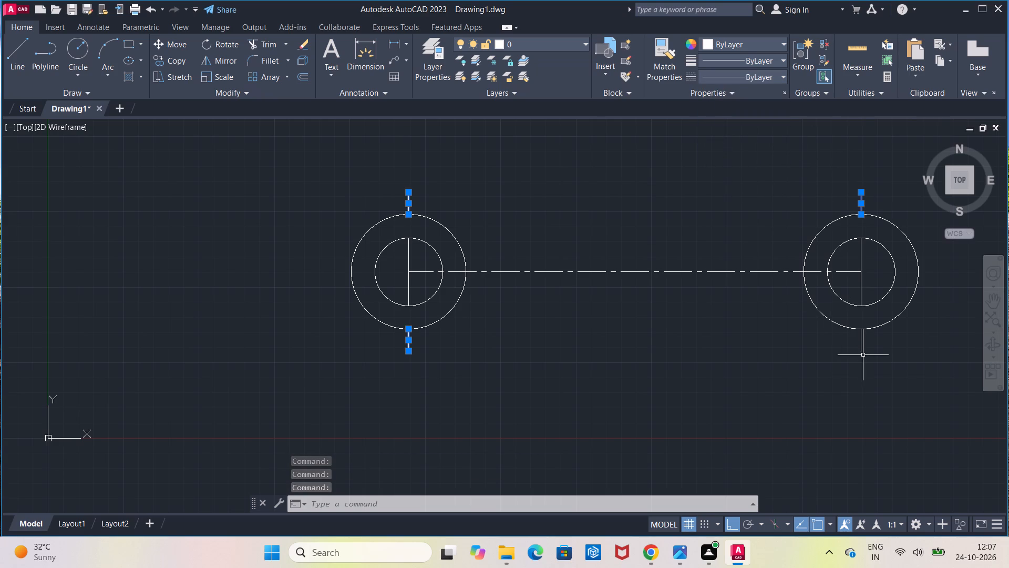
left_click(861, 342)
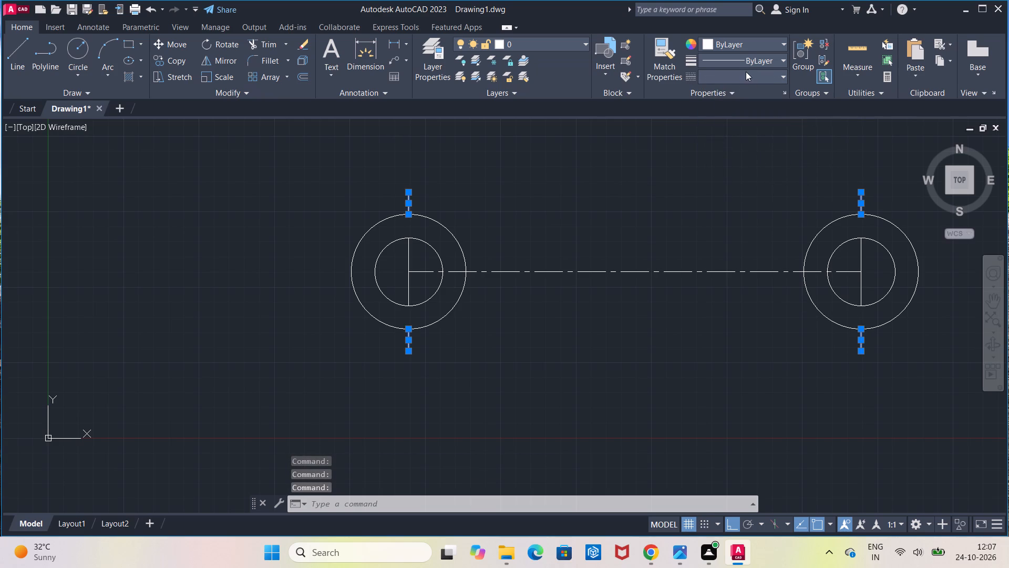
left_click(746, 72)
left_click(746, 86)
key("Escape")
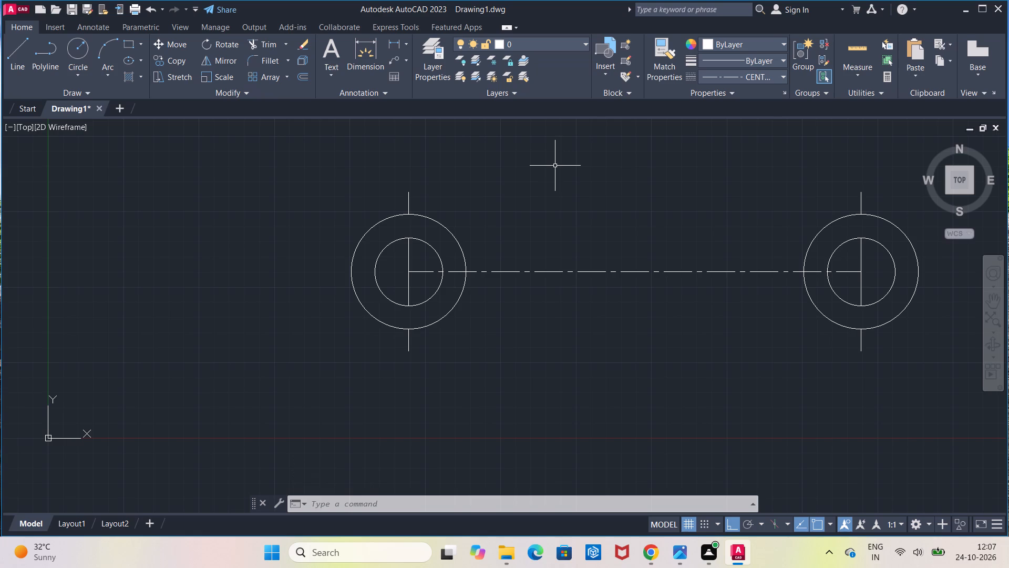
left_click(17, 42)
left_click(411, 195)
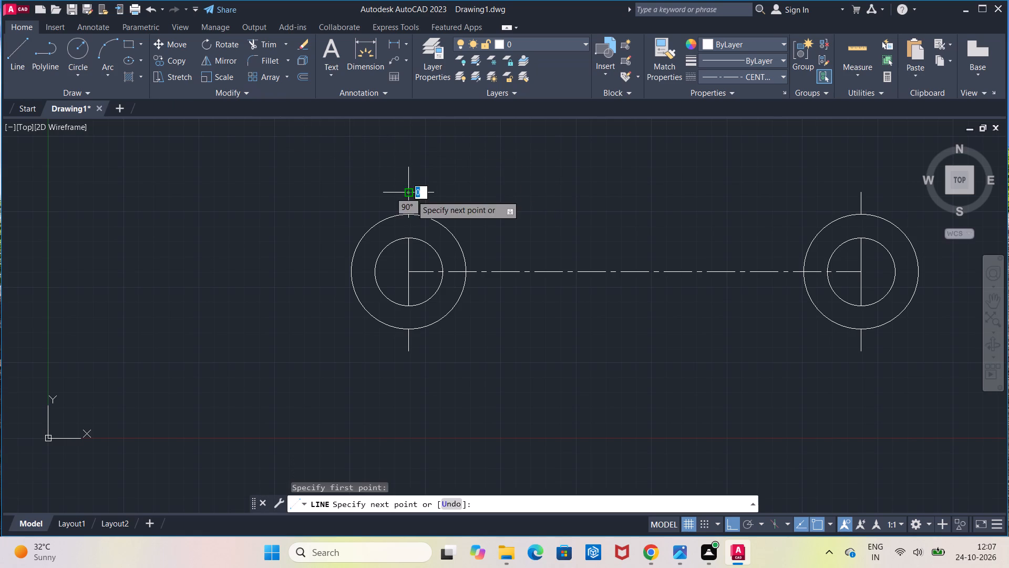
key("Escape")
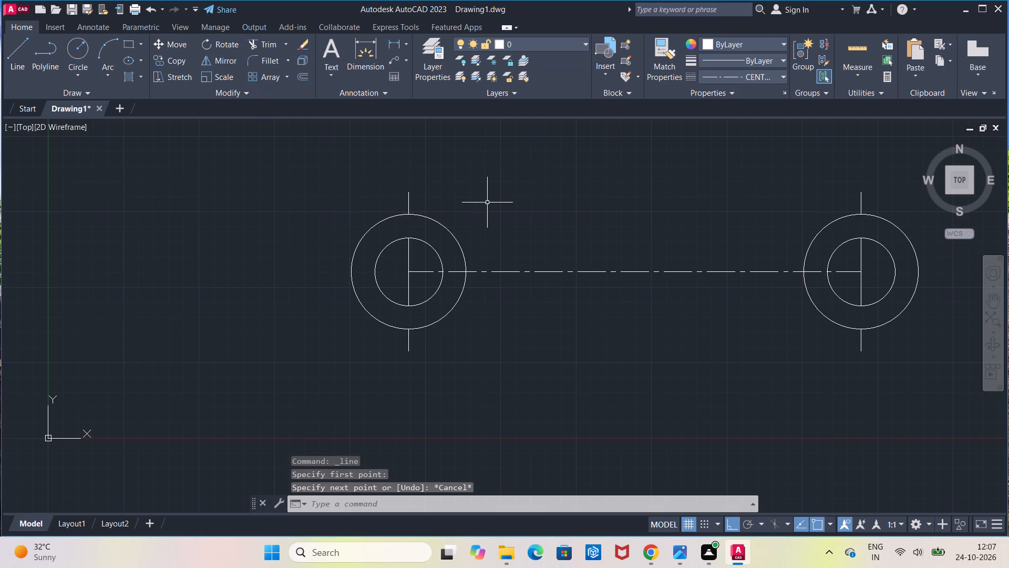
With ByLayer as the current linetype, draw a 35 unit horizontal line from the left-hand upper stub's top end towards the right-hand circles.
left_click(698, 77)
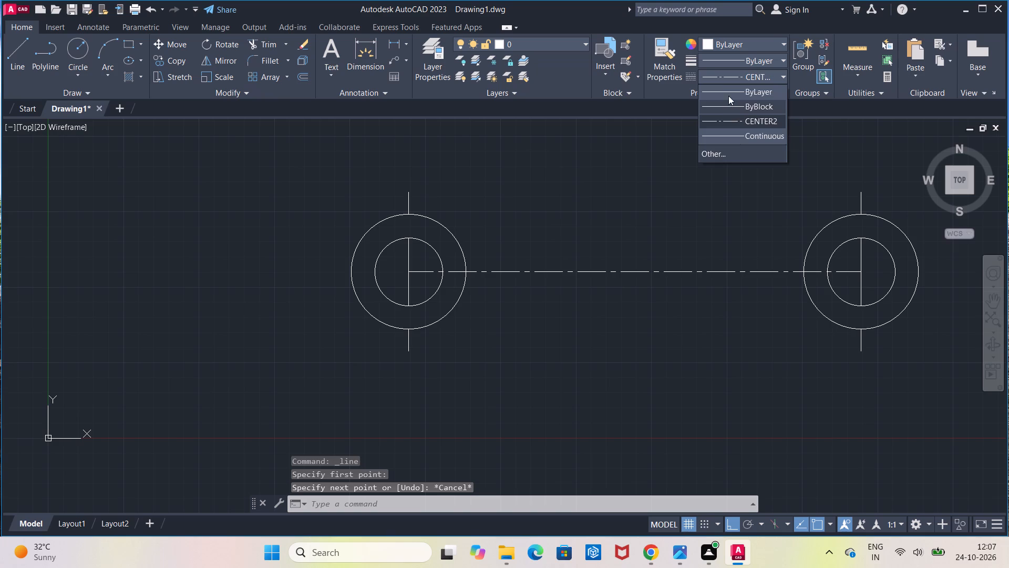
left_click(728, 92)
left_click(28, 53)
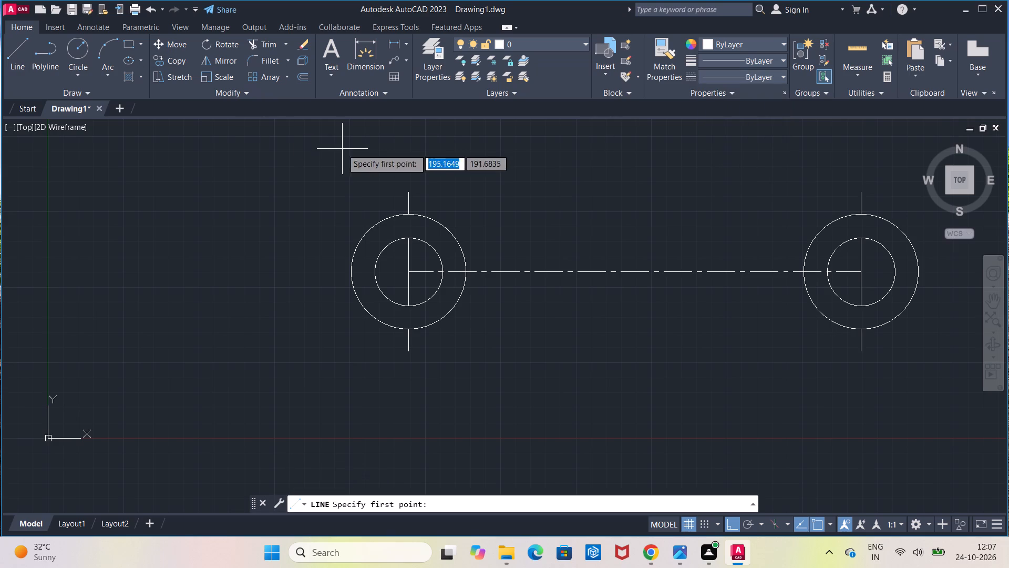
left_click(409, 190)
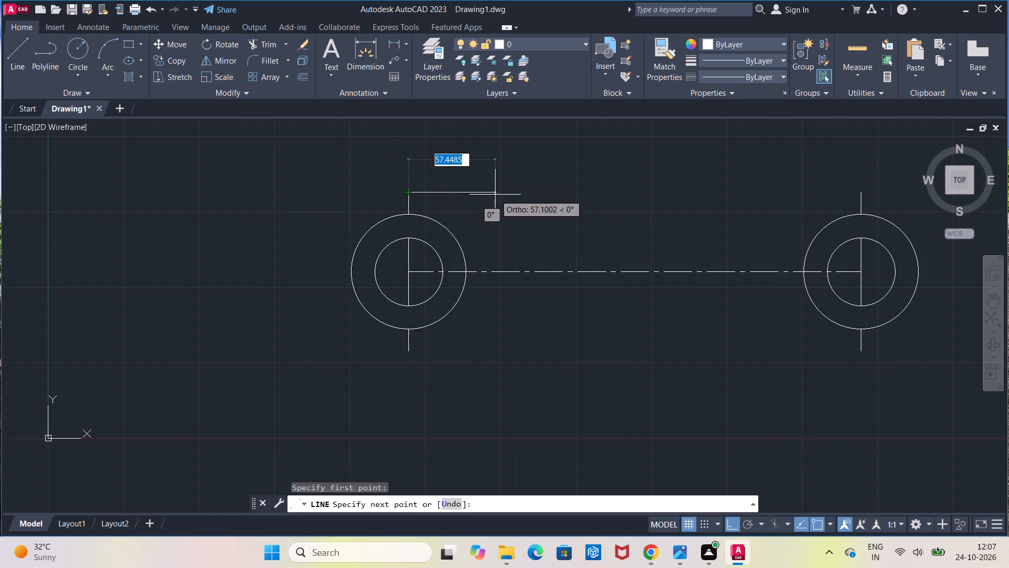
key("3")
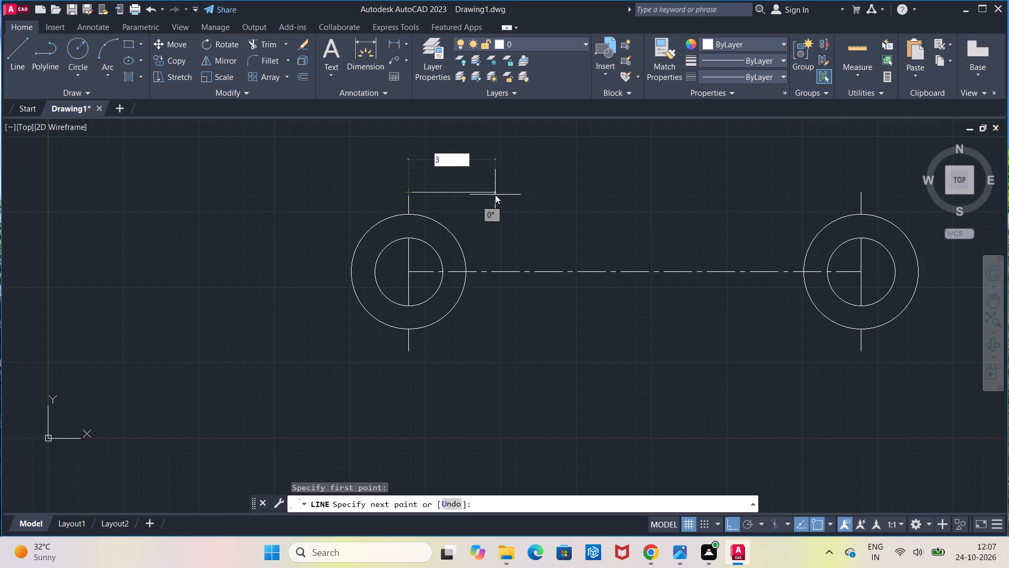
key("5")
key("Return")
key("Escape")
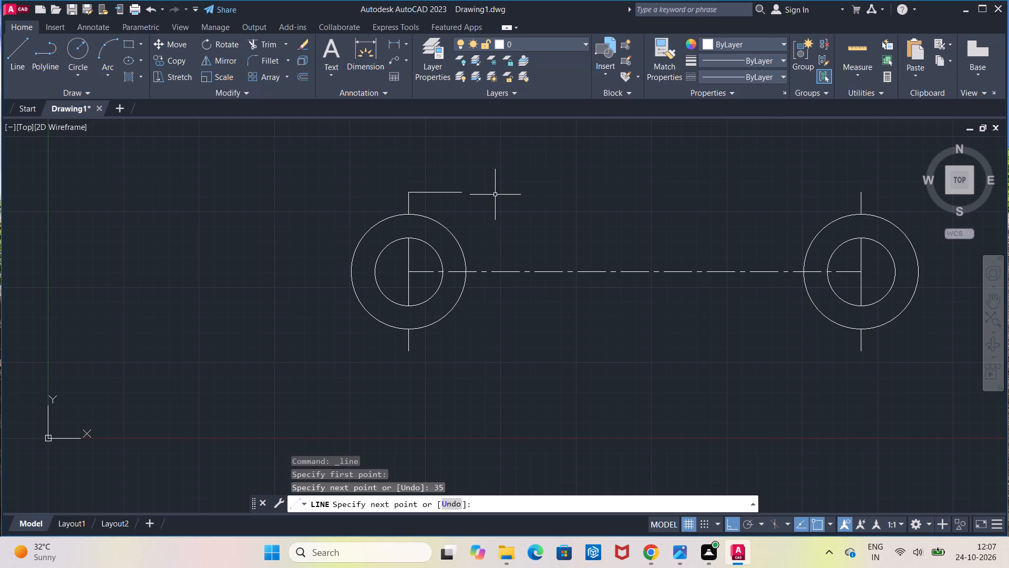
Draw a 35 unit horizontal line from the bottom end of the left-hand lower stub towards the right-hand circles.
left_click(19, 63)
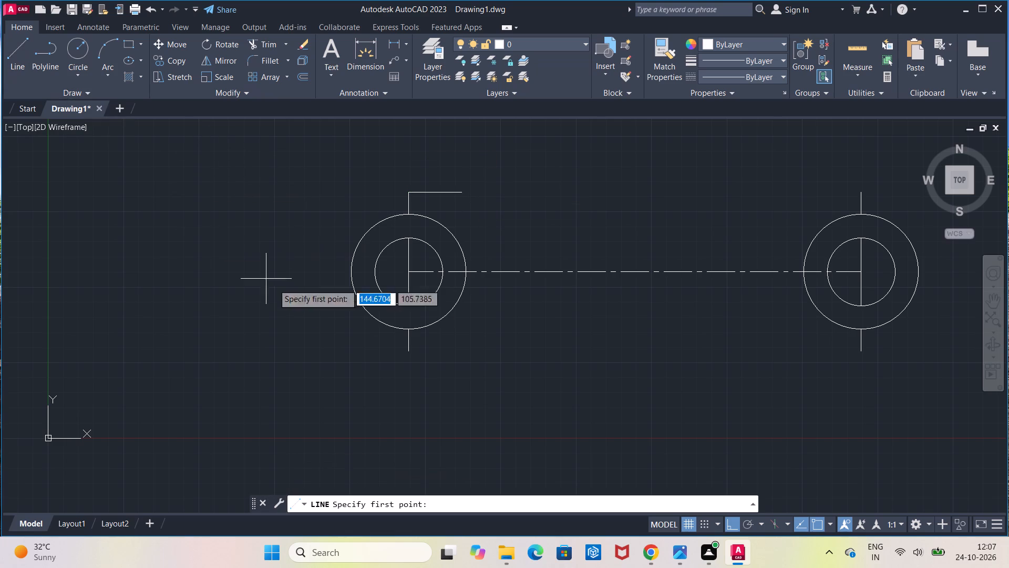
left_click(410, 346)
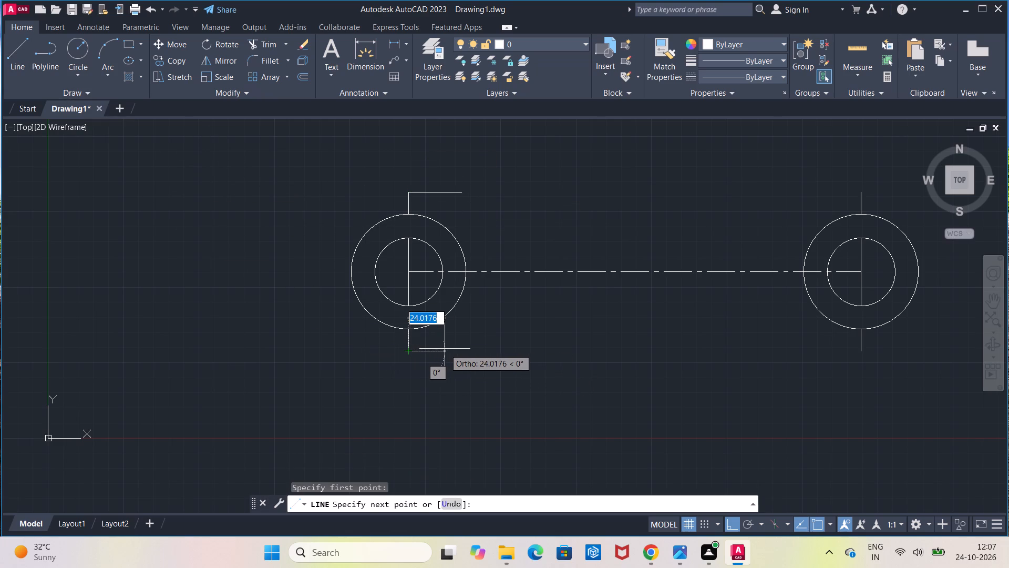
key("3")
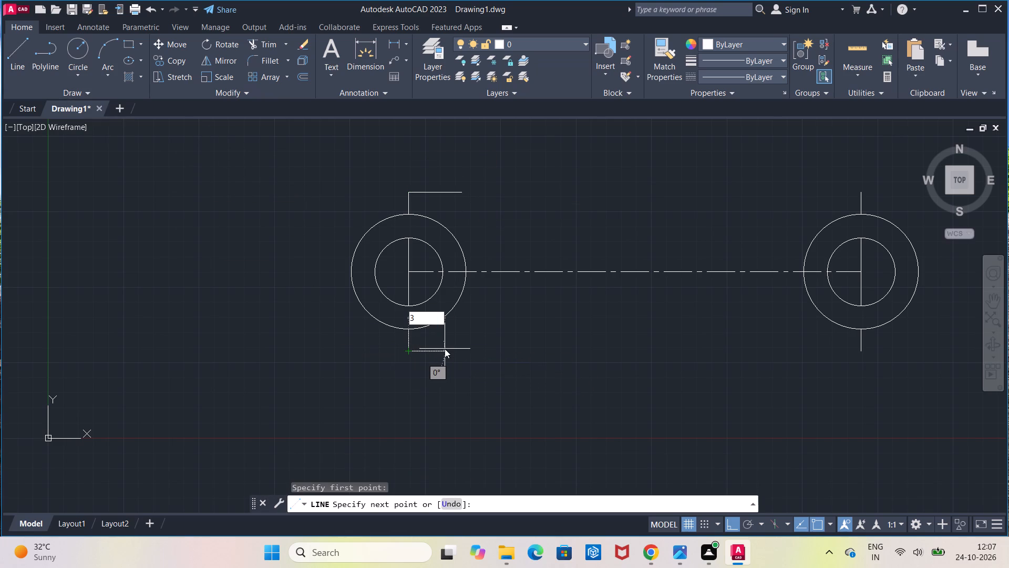
key("5")
key("Return")
key("Escape")
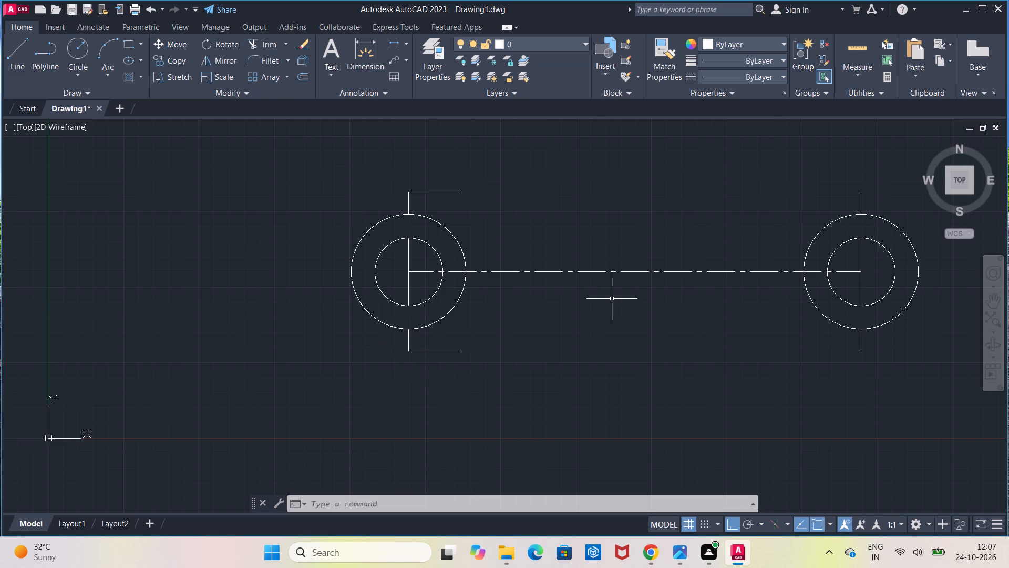
Draw a 35 unit horizontal line from the top end of the right-hand upper stub towards the left-hand circles.
left_click(12, 51)
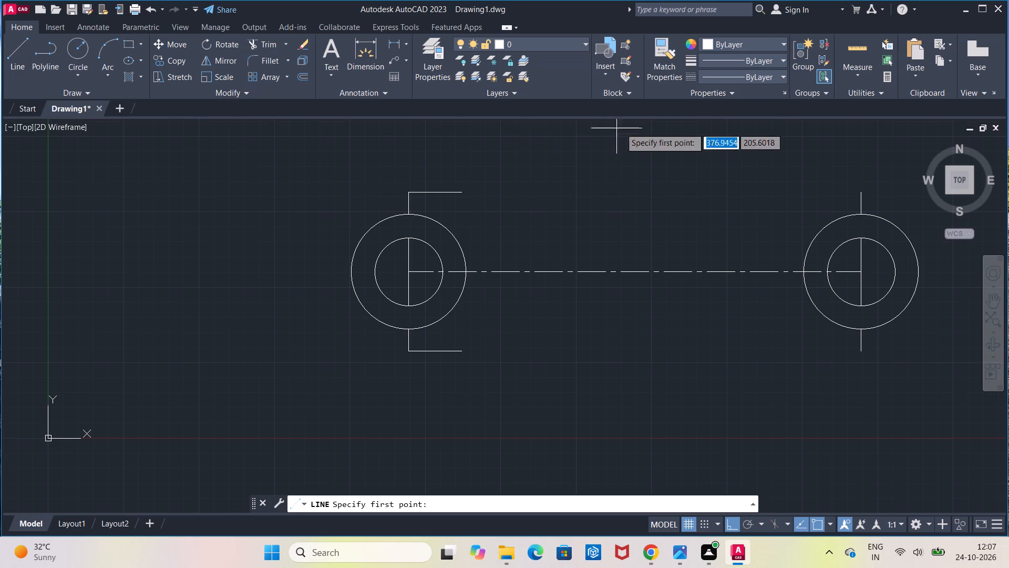
left_click(863, 192)
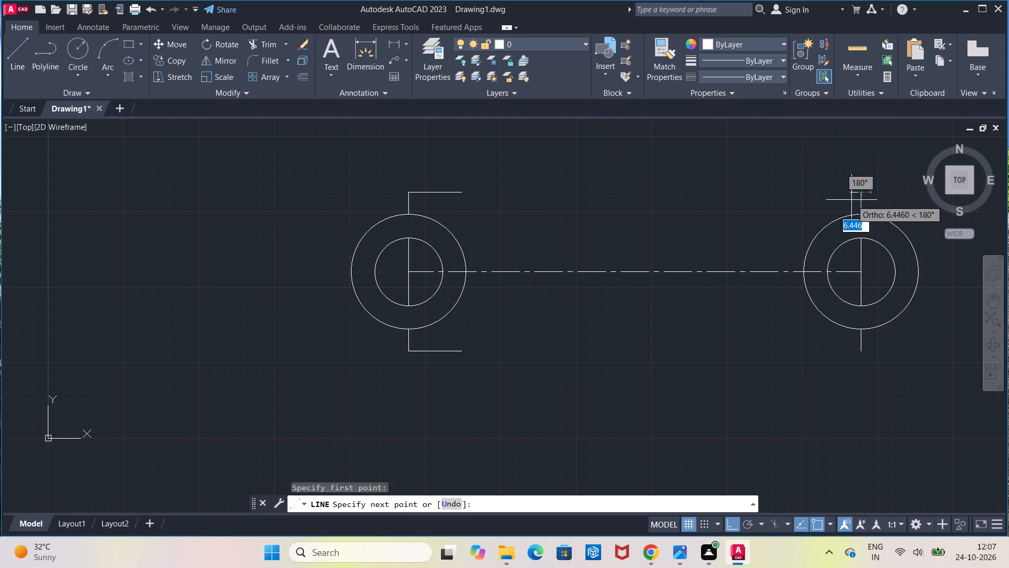
type("35")
key("Return")
key("Escape")
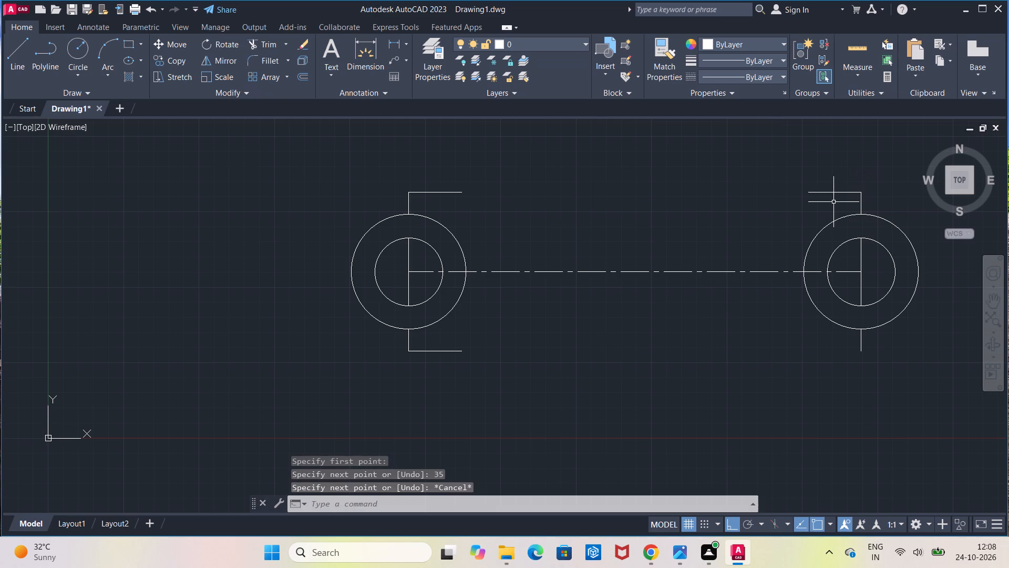
Draw a 35 unit horizontal line from the bottom end of the right-hand lower stub towards the left-hand circles.
left_click(27, 60)
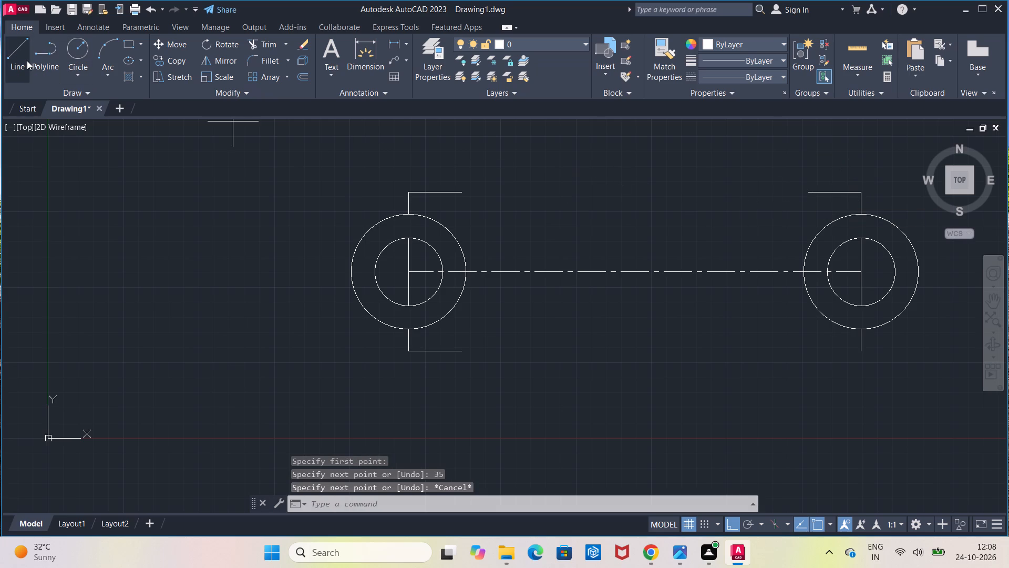
left_click(861, 353)
type("35")
key("Return")
key("Escape")
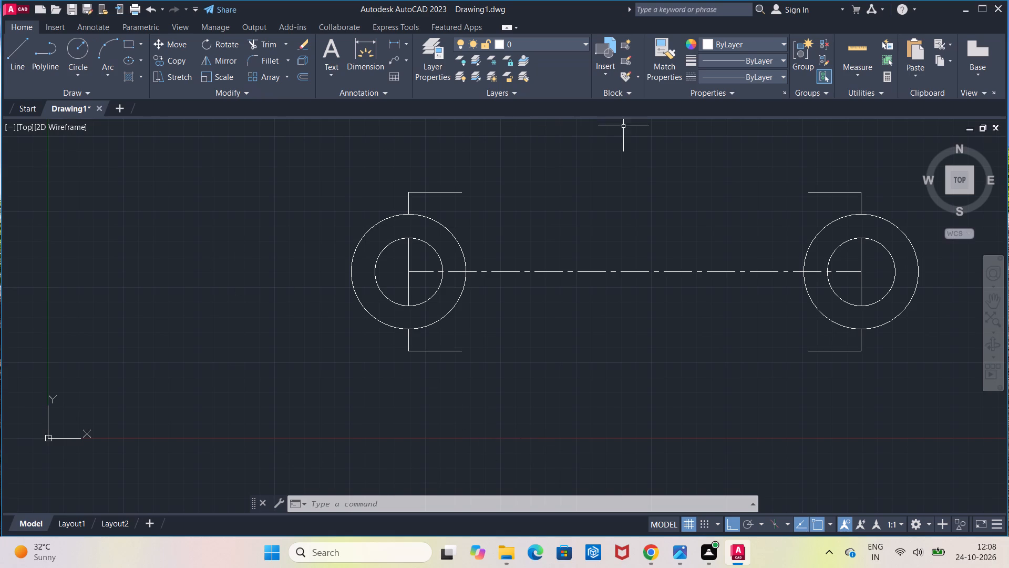
With CENTER2 as the current linetype, draw a 37.5 unit vertical line downward from the midpoint of the horizontal centre line.
left_click(771, 75)
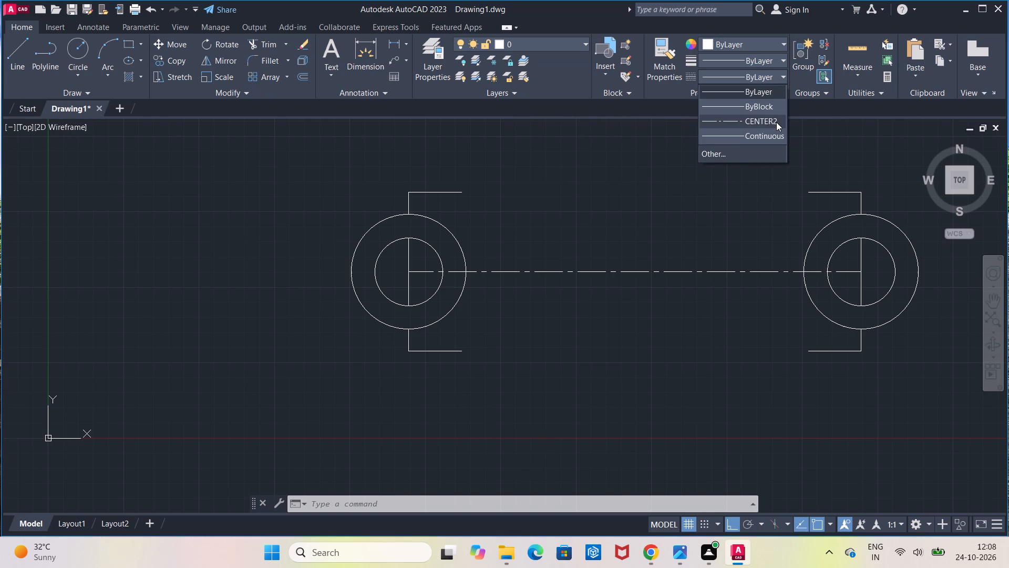
left_click(776, 122)
left_click(19, 80)
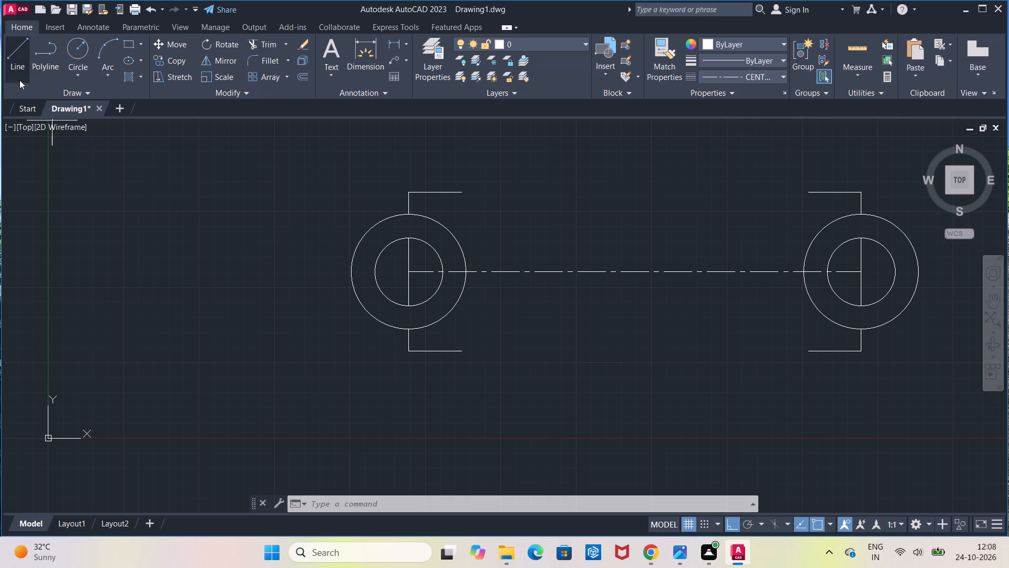
left_click(636, 268)
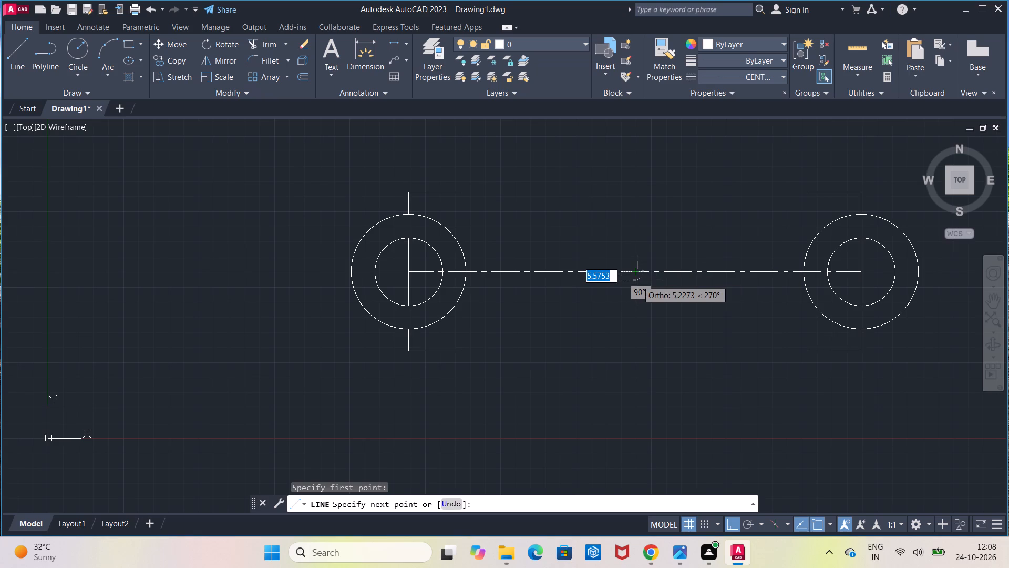
type("37")
type(".5")
key("Return")
key("Escape")
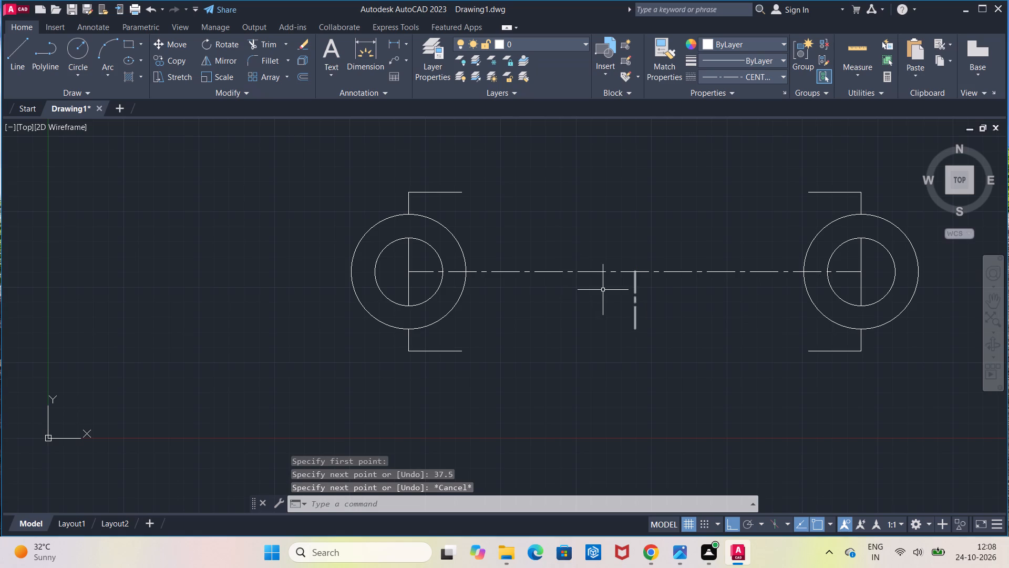
Draw a 37.5 unit vertical CENTER2 line upward from the midpoint of the horizontal centre line.
left_click(12, 68)
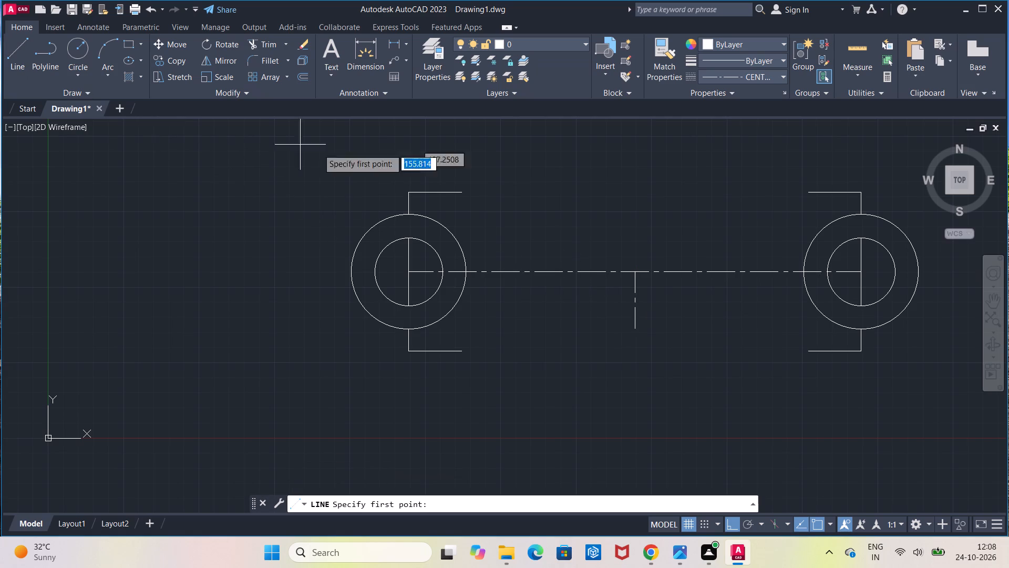
left_click(634, 268)
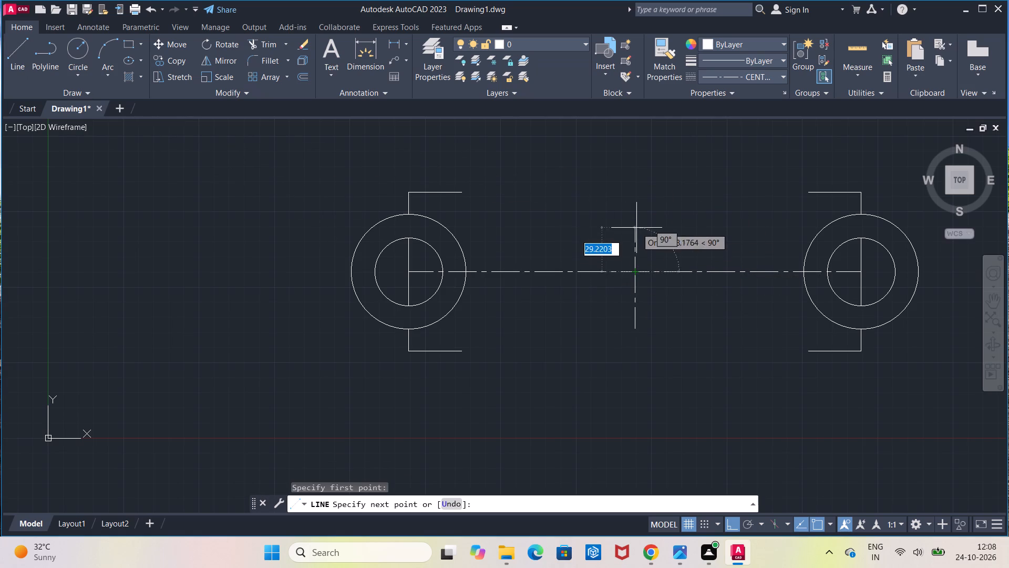
type("37")
type(".5")
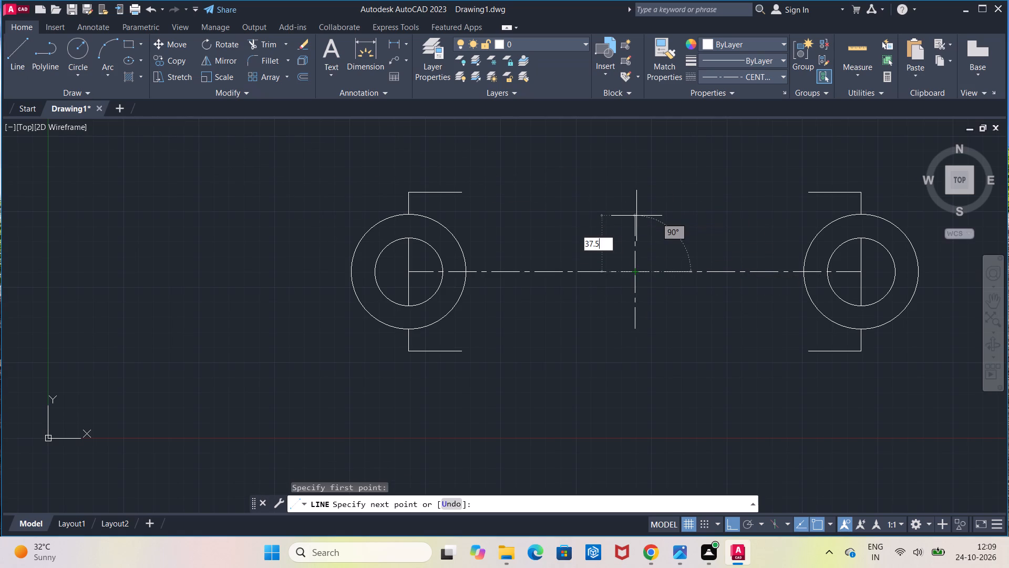
key("Return")
key("Escape")
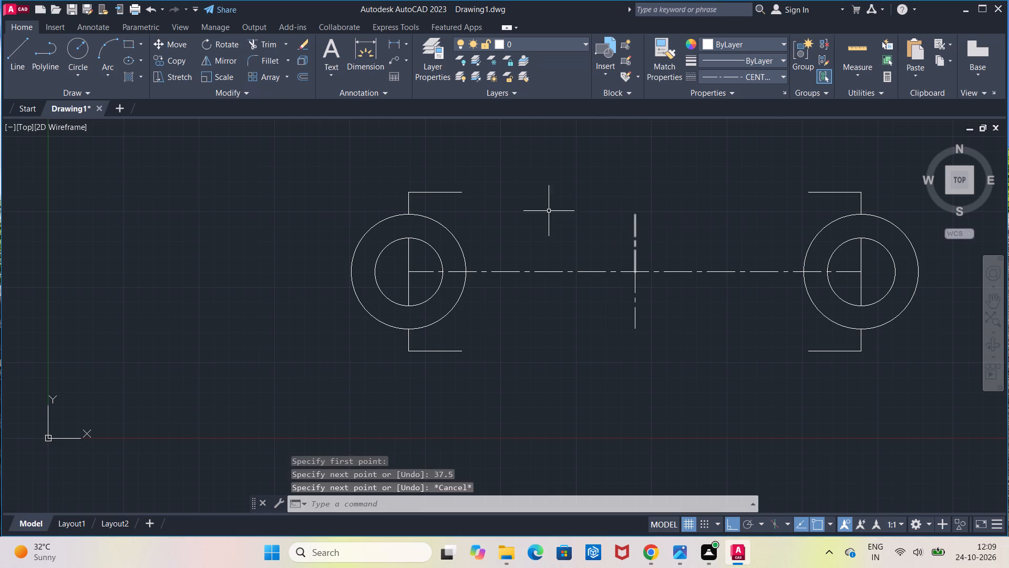
Check the overall length of the middle vertical centre line with a linear dimension between its two ends, without placing it.
left_click(392, 49)
left_click(635, 211)
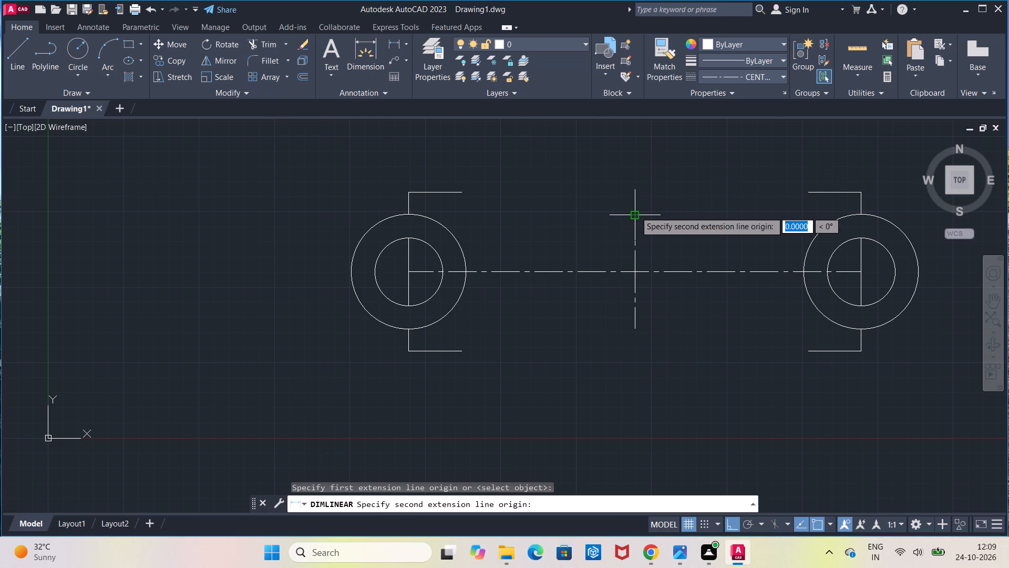
left_click(640, 332)
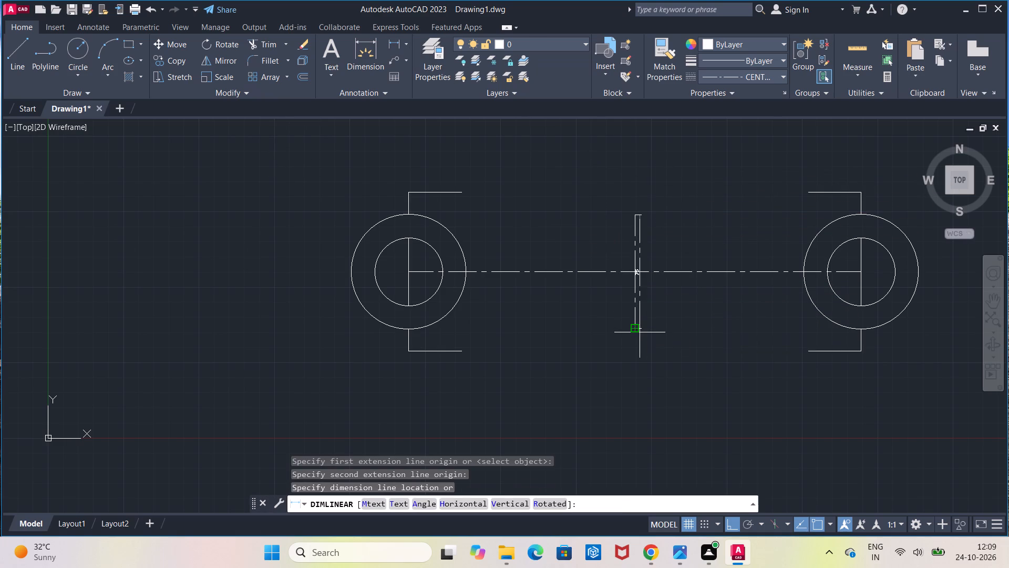
scroll(659, 332, "up", 3)
scroll(659, 332, "down", 1)
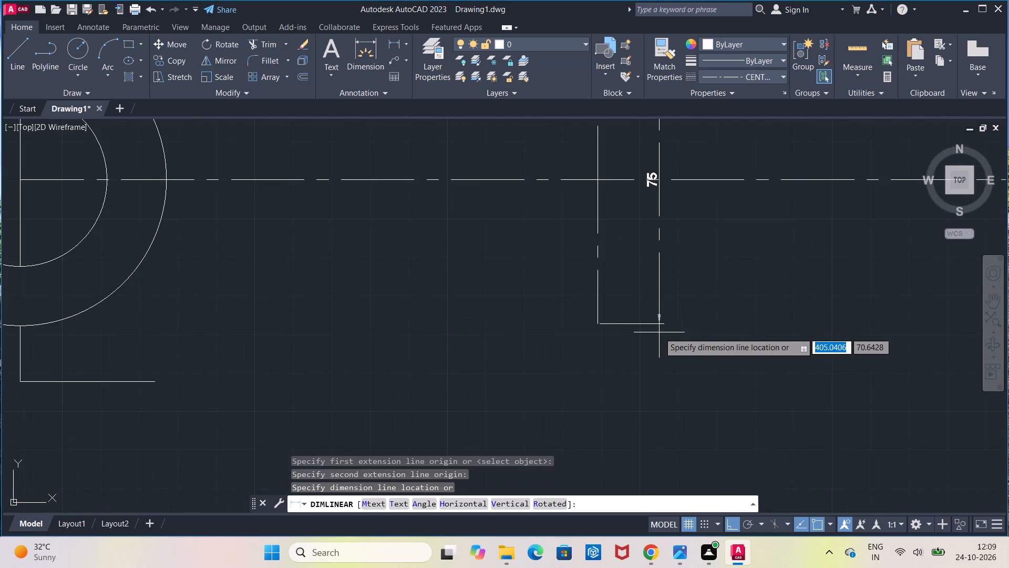
scroll(659, 332, "down", 1)
key("Escape")
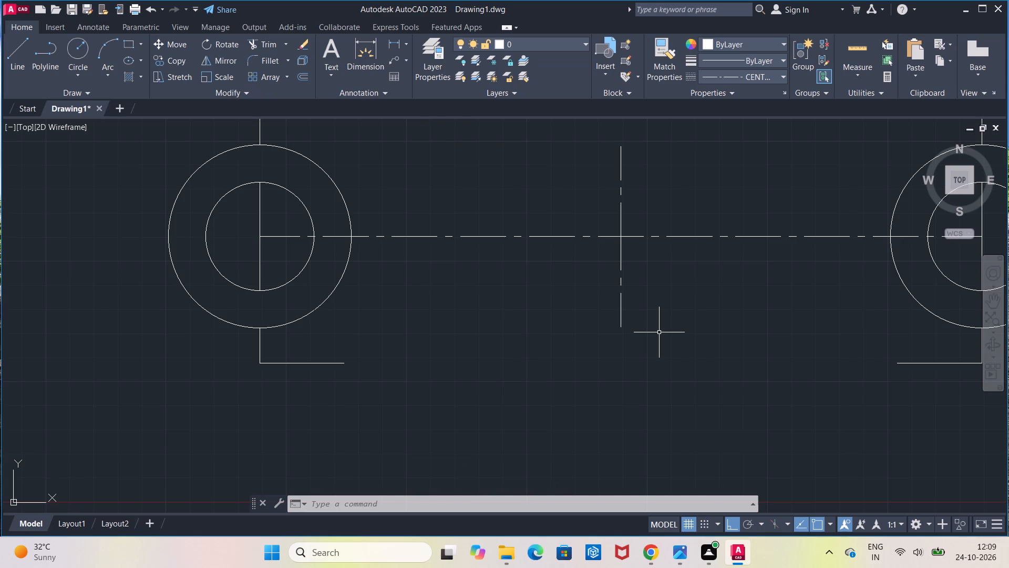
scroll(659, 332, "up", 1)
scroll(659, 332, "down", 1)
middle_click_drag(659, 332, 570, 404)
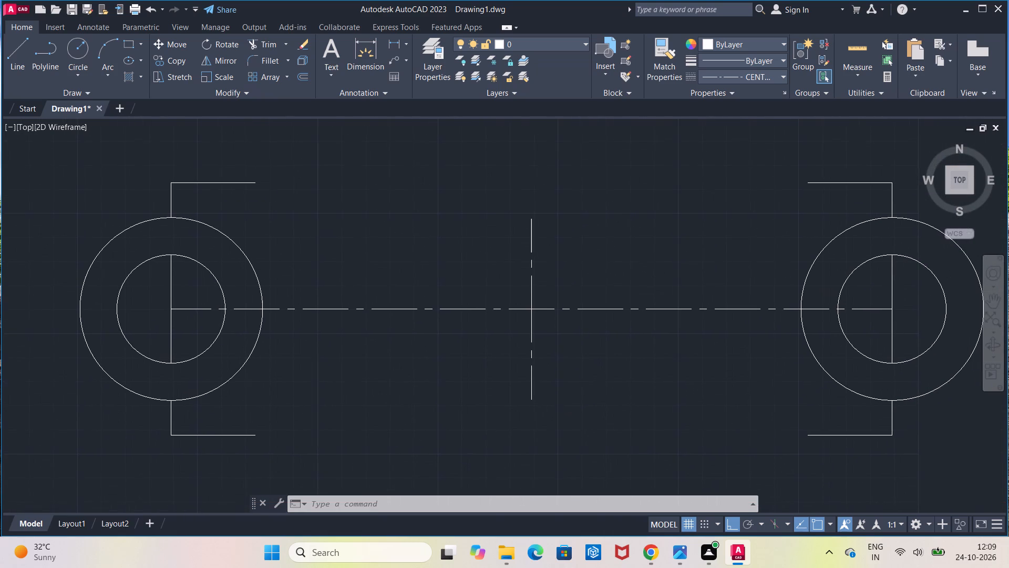
Join the upper and lower halves of the middle vertical centre line into a single line.
left_click(176, 63)
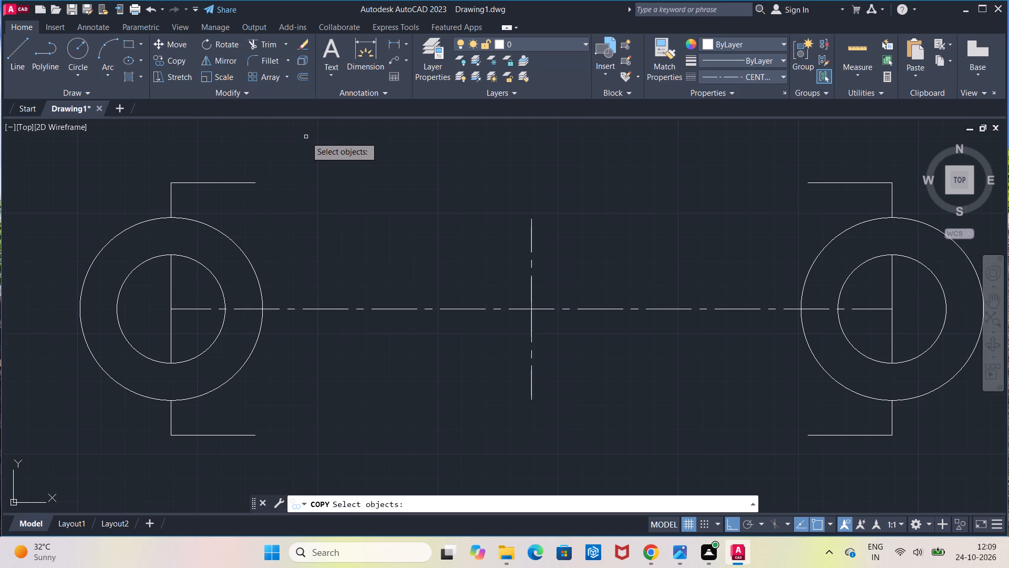
key("Escape")
left_click(488, 169)
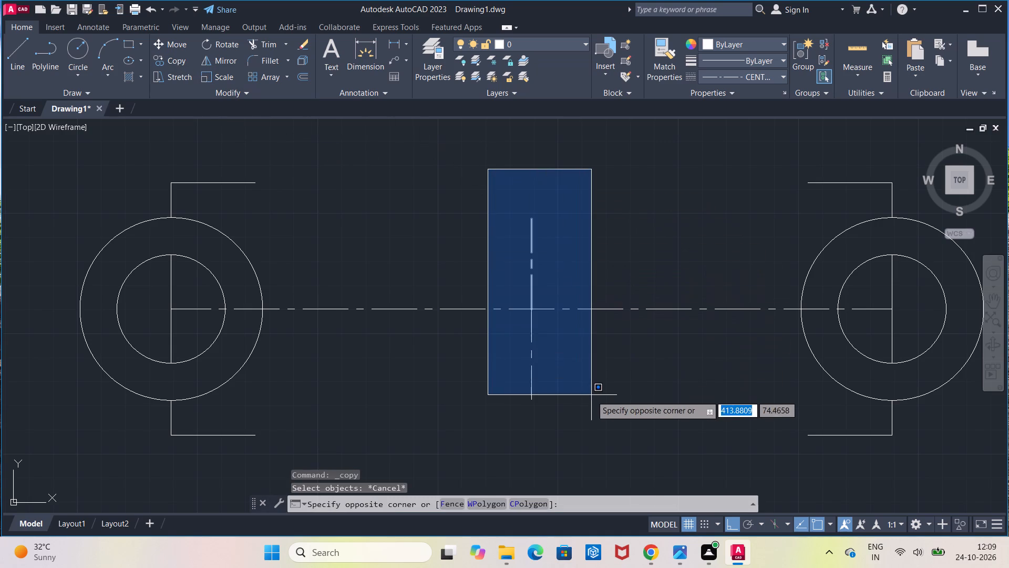
left_click(592, 420)
type("jo")
left_click(632, 452)
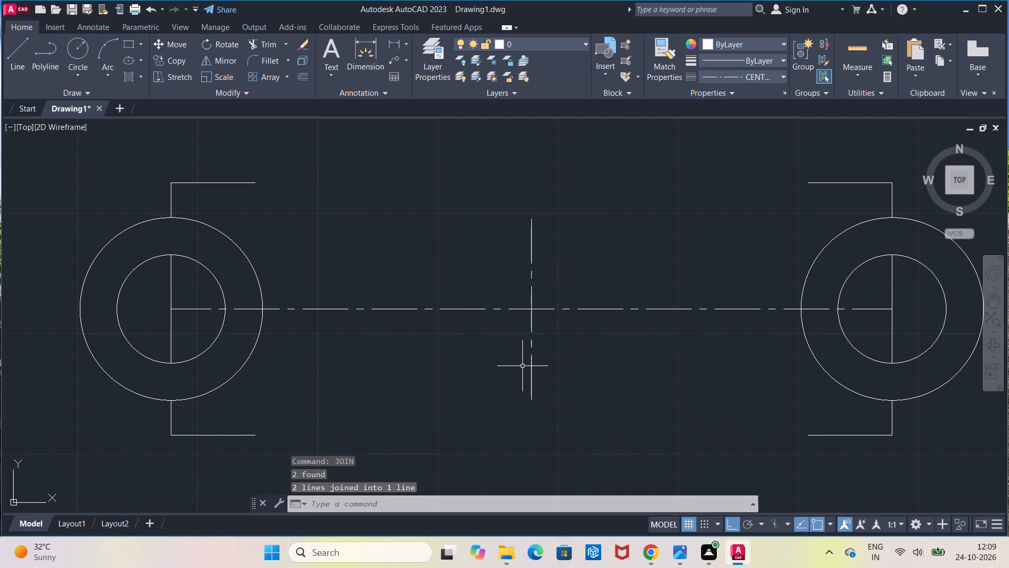
Offset the middle vertical centre line 30 units to both its left and right sides.
scroll(521, 366, "up", 2)
scroll(521, 366, "down", 2)
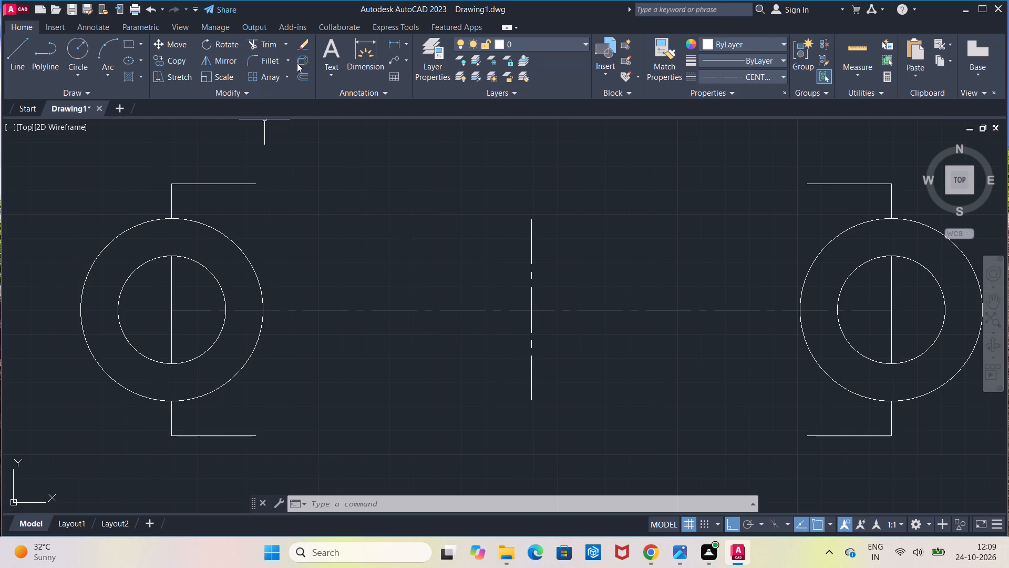
left_click(302, 77)
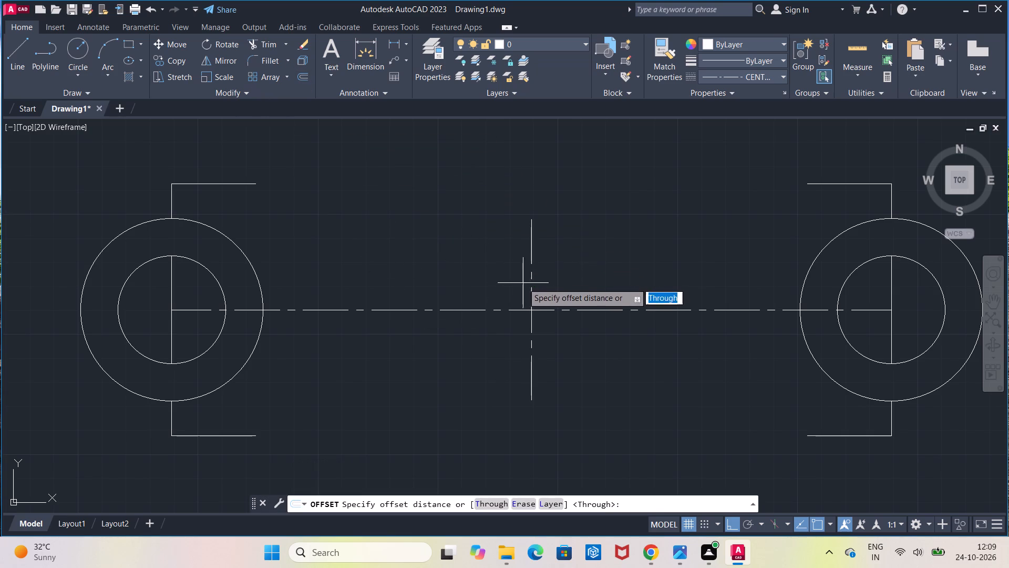
left_click(528, 285)
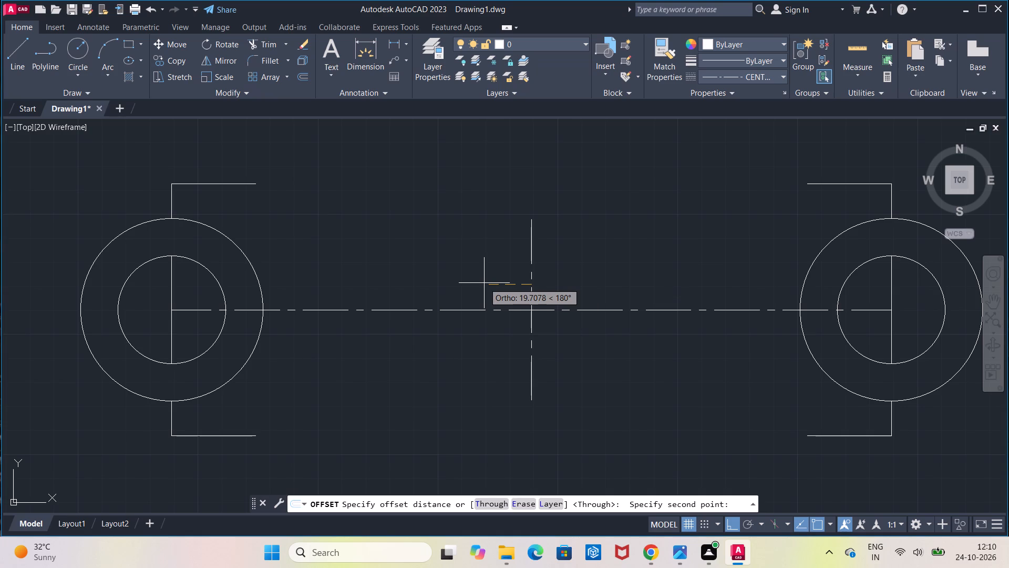
key("3")
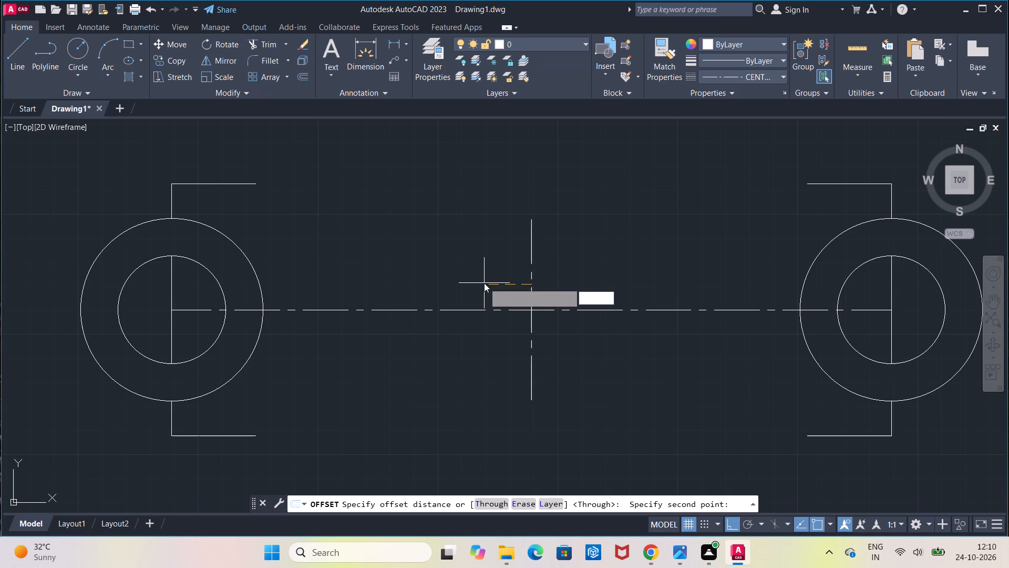
key("0")
key("Return")
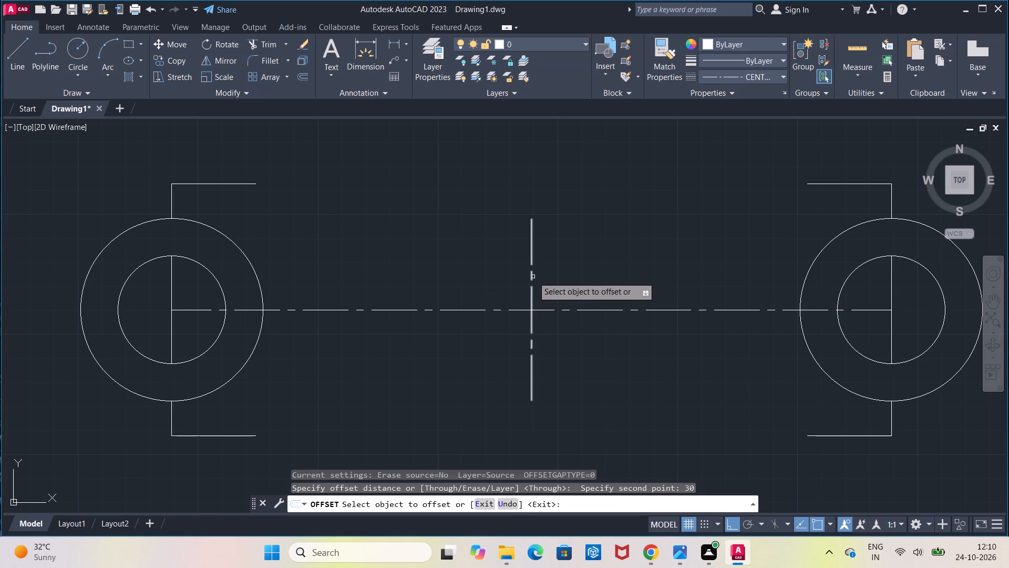
left_click(533, 277)
left_click(516, 282)
left_click(530, 275)
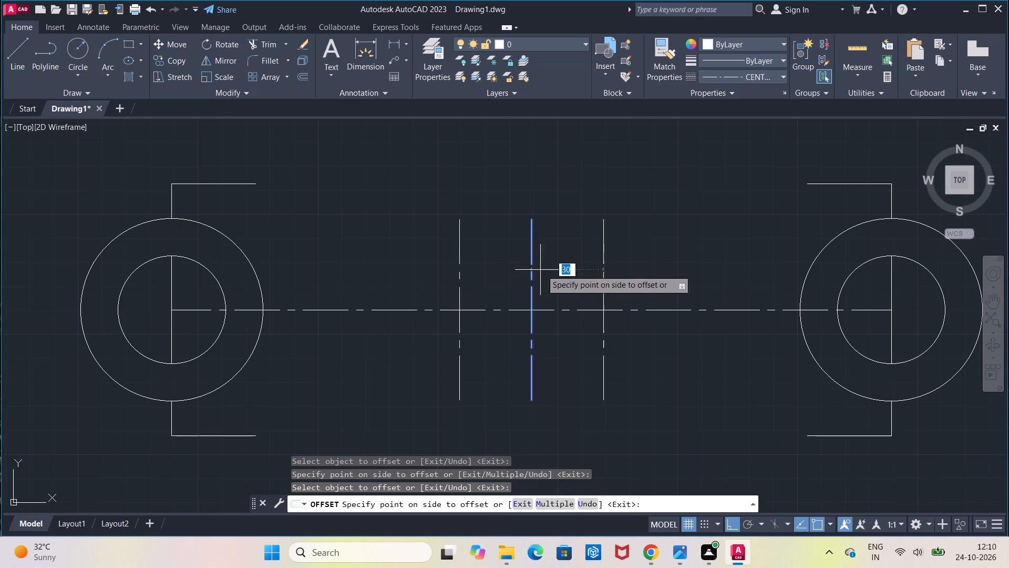
left_click(559, 267)
key("Escape")
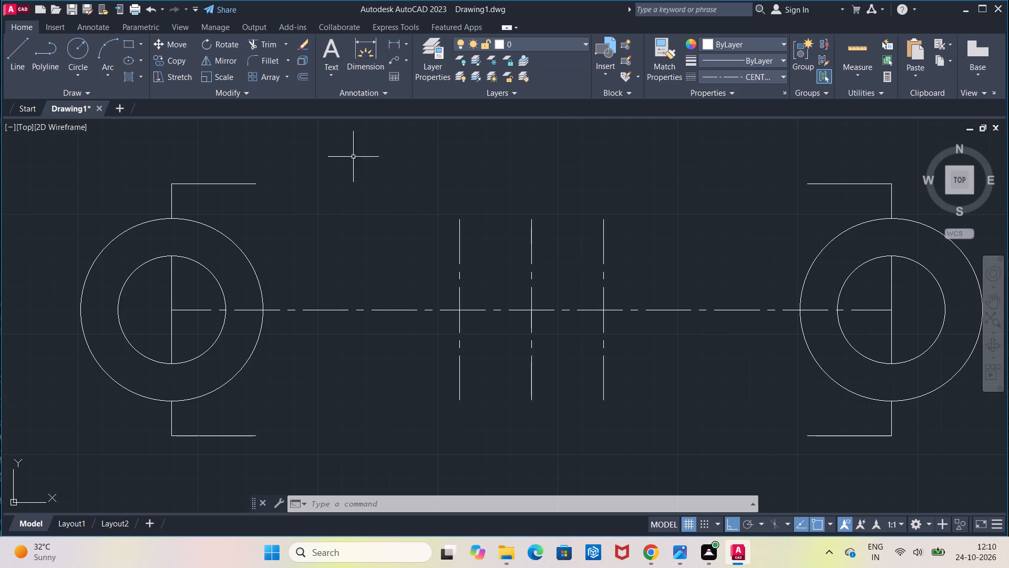
Change the linetype of the two outer offset vertical lines to ByLayer.
left_click(459, 240)
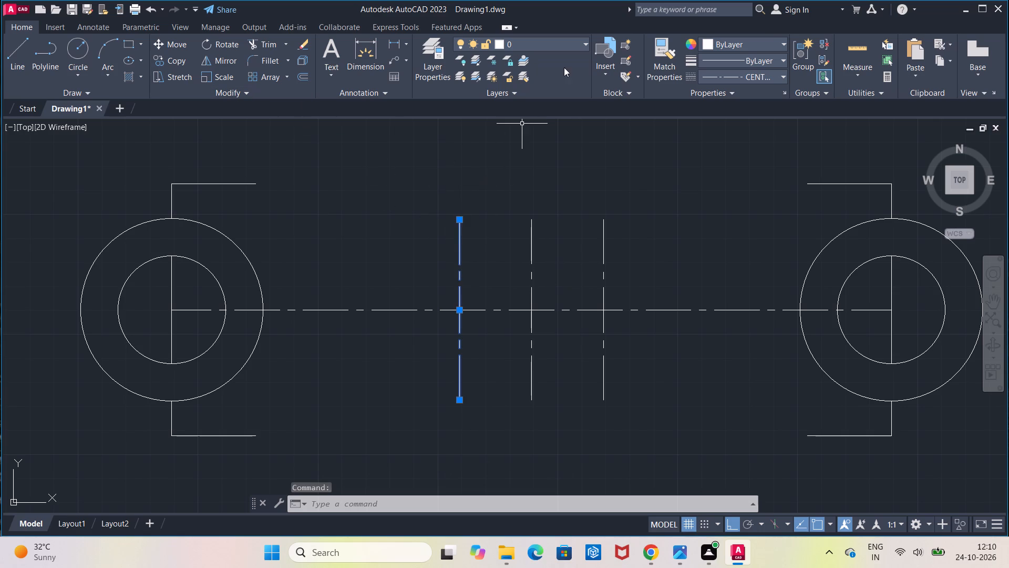
left_click(718, 75)
left_click(734, 92)
left_click(604, 244)
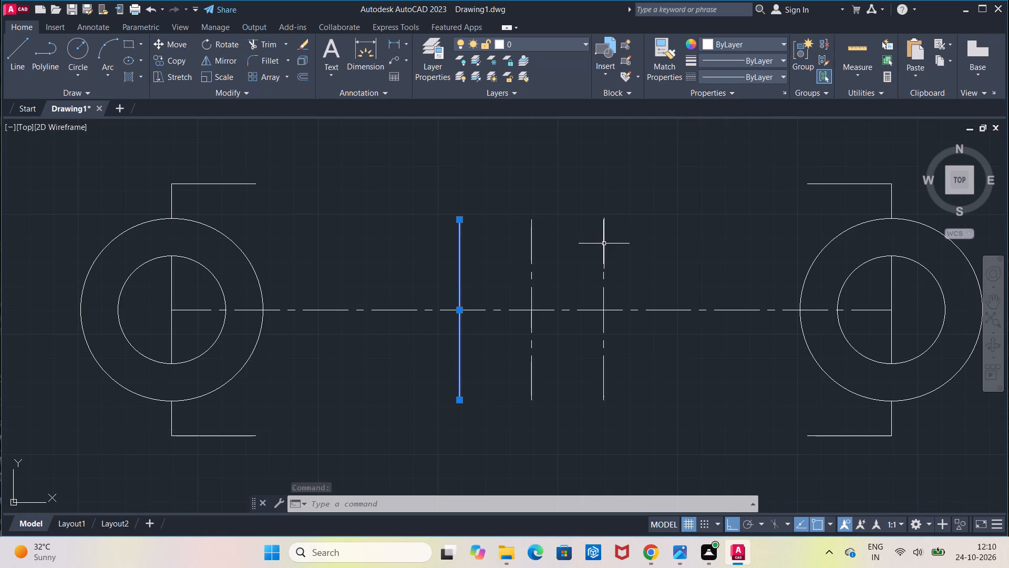
left_click(728, 79)
left_click(732, 89)
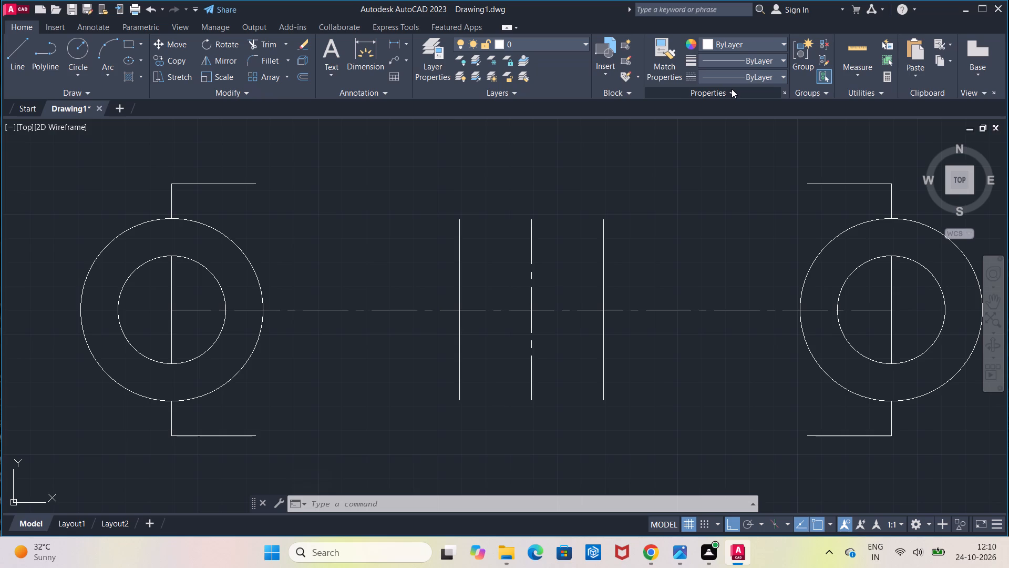
With ByLayer as the current linetype, close the central rectangle with horizontal lines between the top and bottom ends of the outer verticals.
left_click(21, 57)
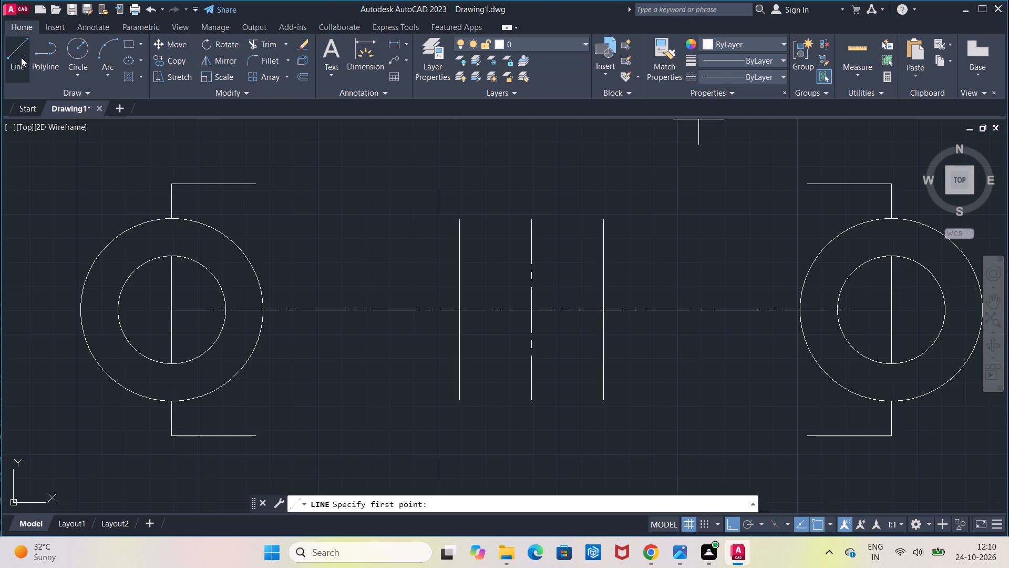
left_click(741, 77)
left_click(742, 88)
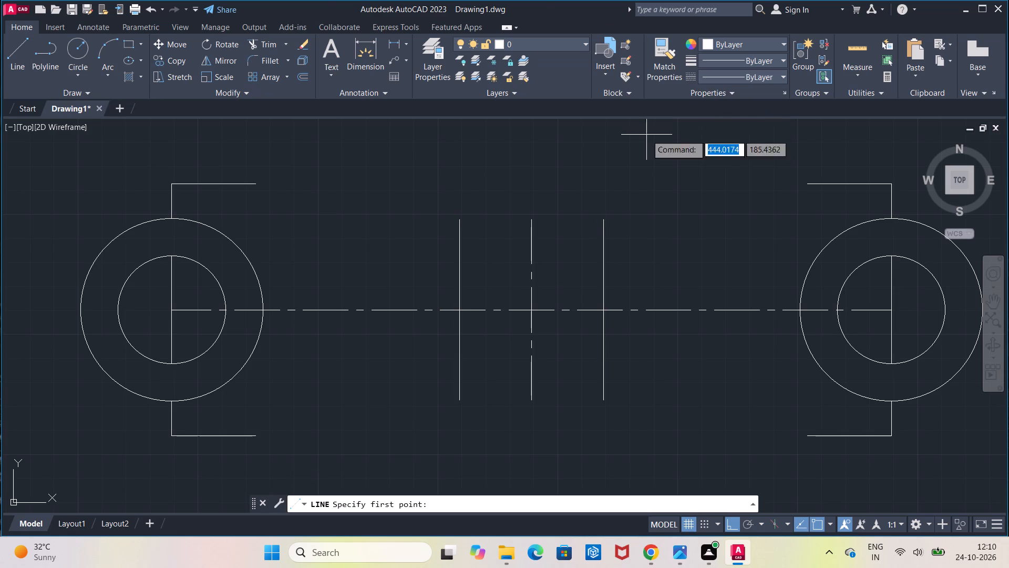
left_click(459, 214)
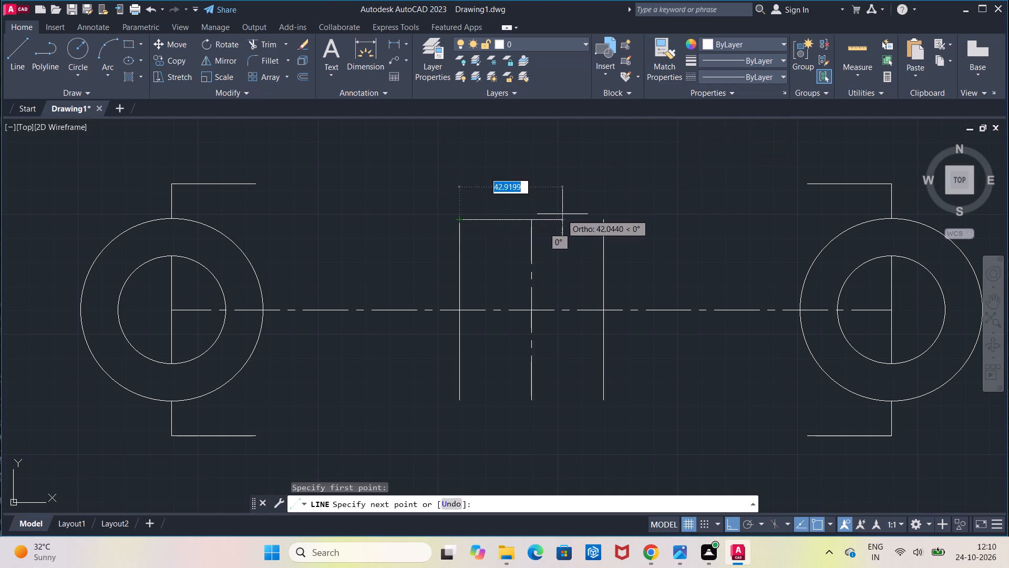
left_click(601, 215)
key("Escape")
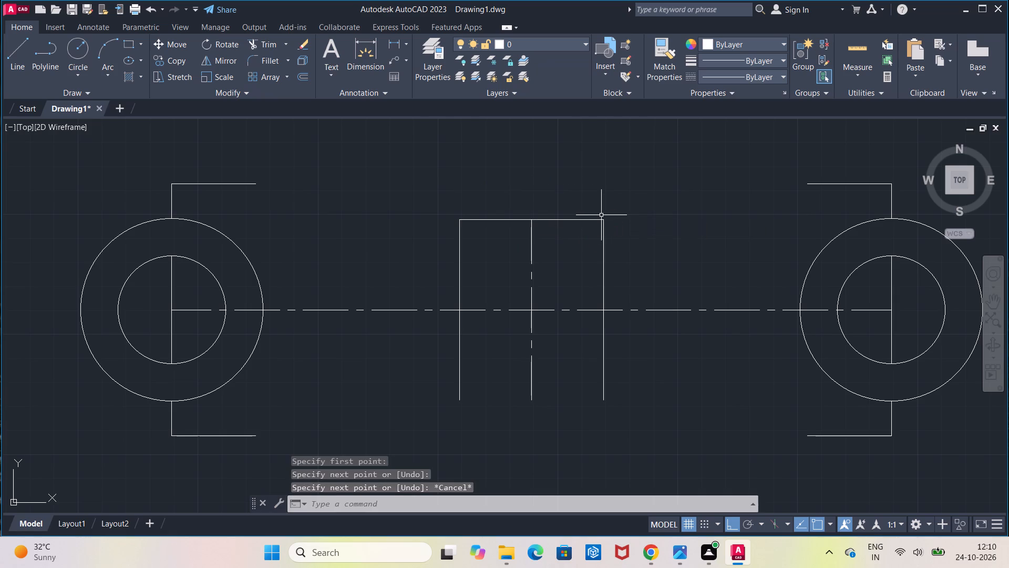
left_click(27, 62)
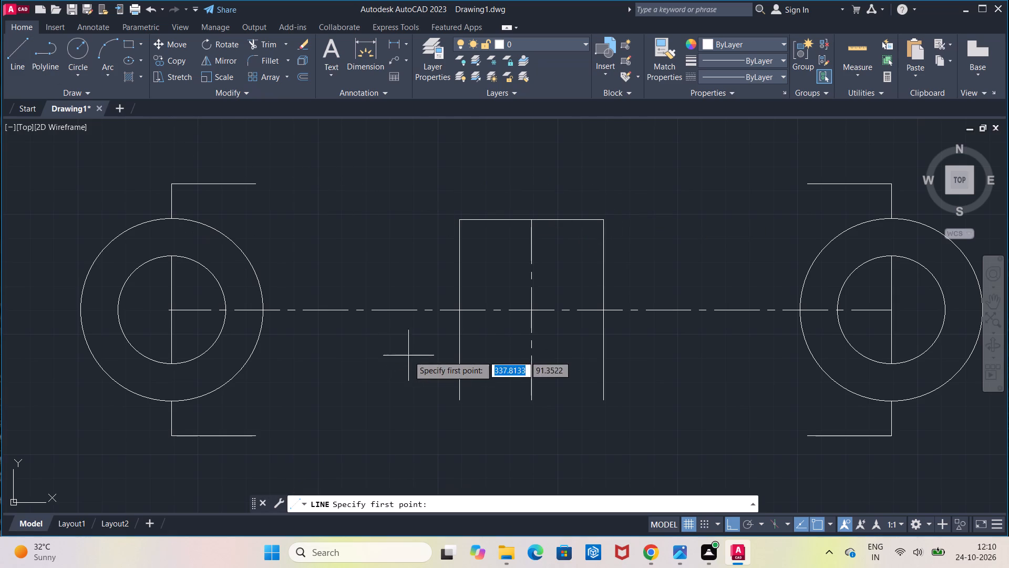
left_click(457, 400)
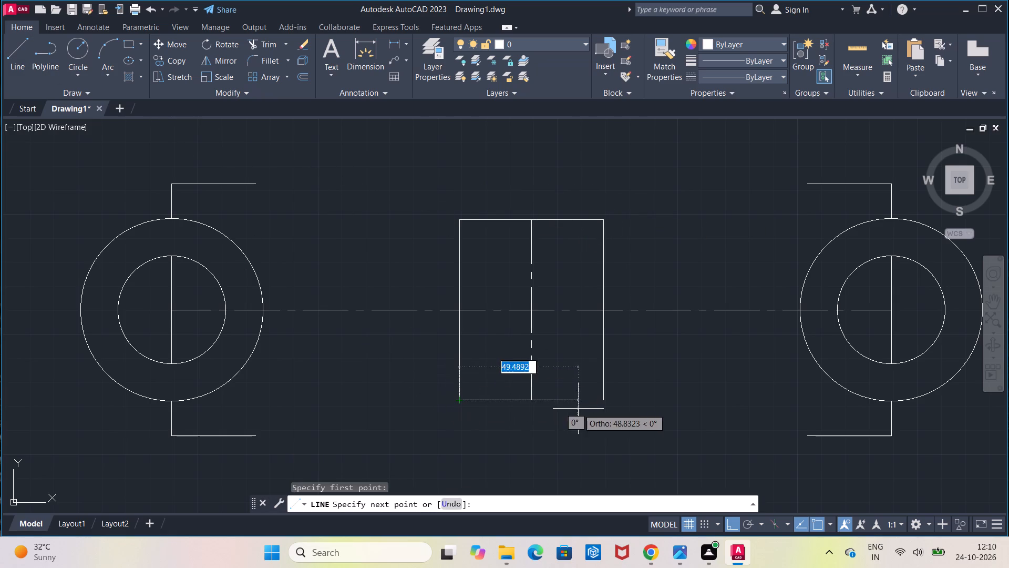
left_click(605, 403)
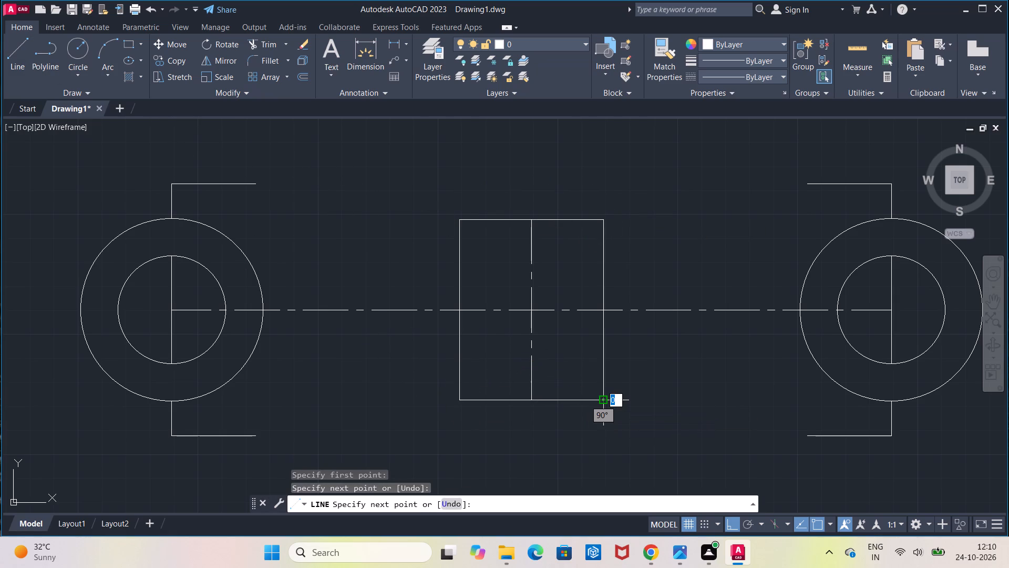
key("Escape")
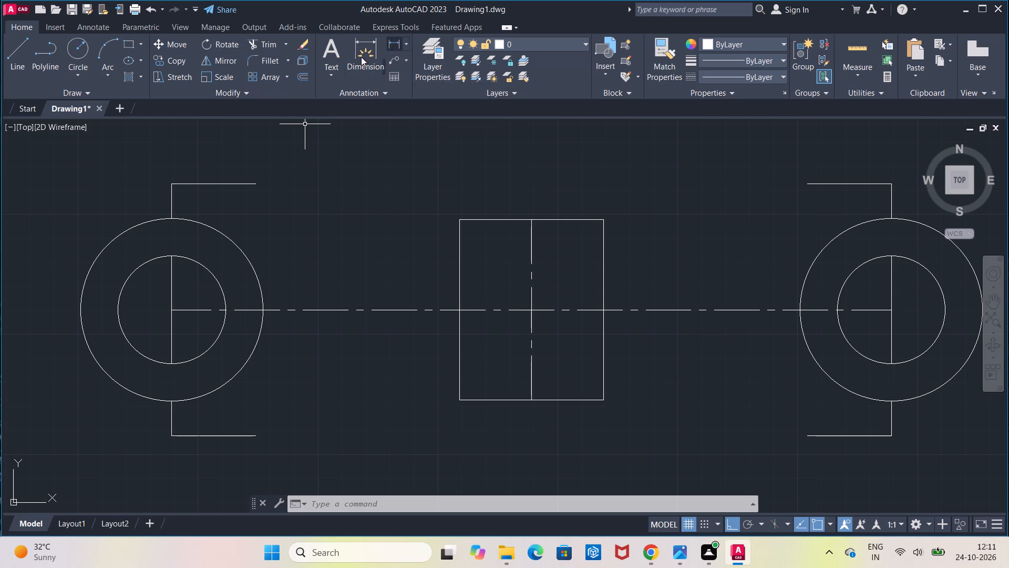
Erase the vertical centre line in the middle of the central rectangle.
left_click(305, 47)
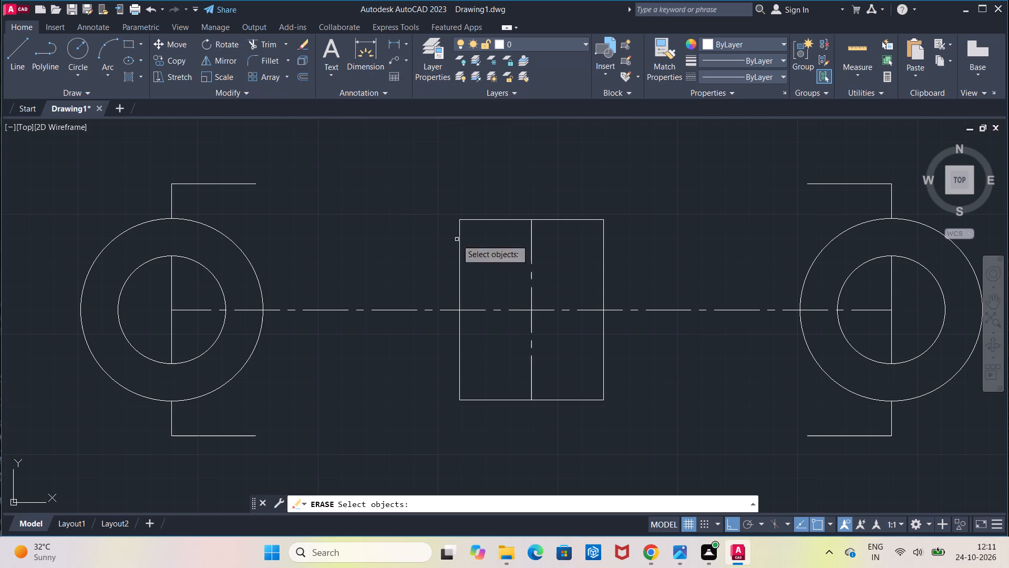
left_click(532, 270)
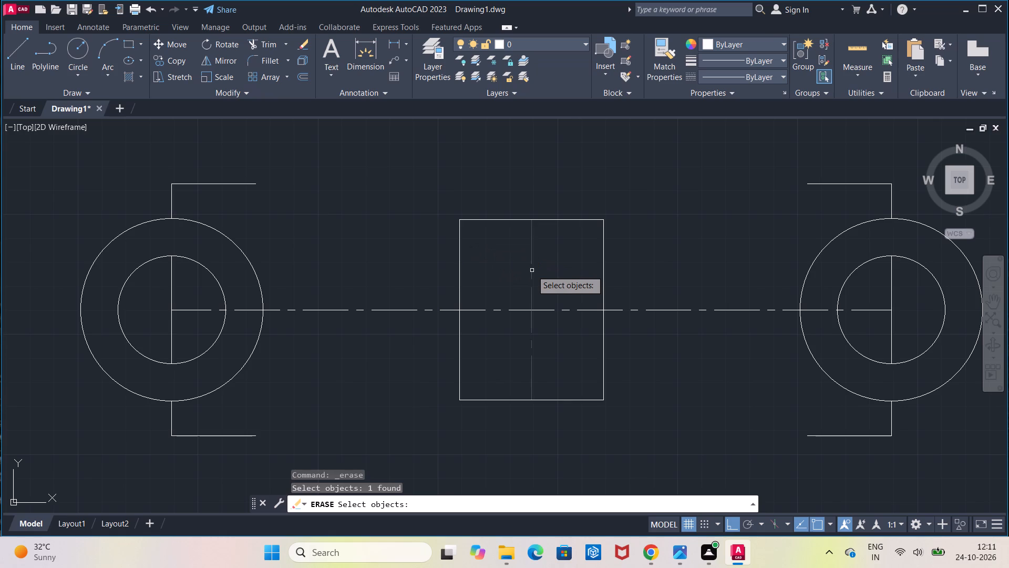
key("Escape")
left_click(533, 294)
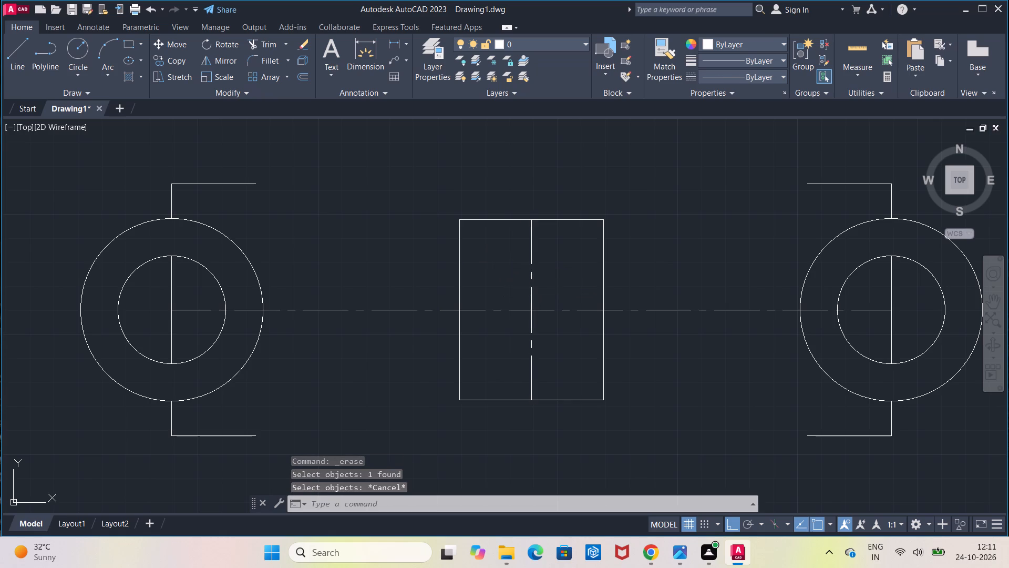
key("Delete")
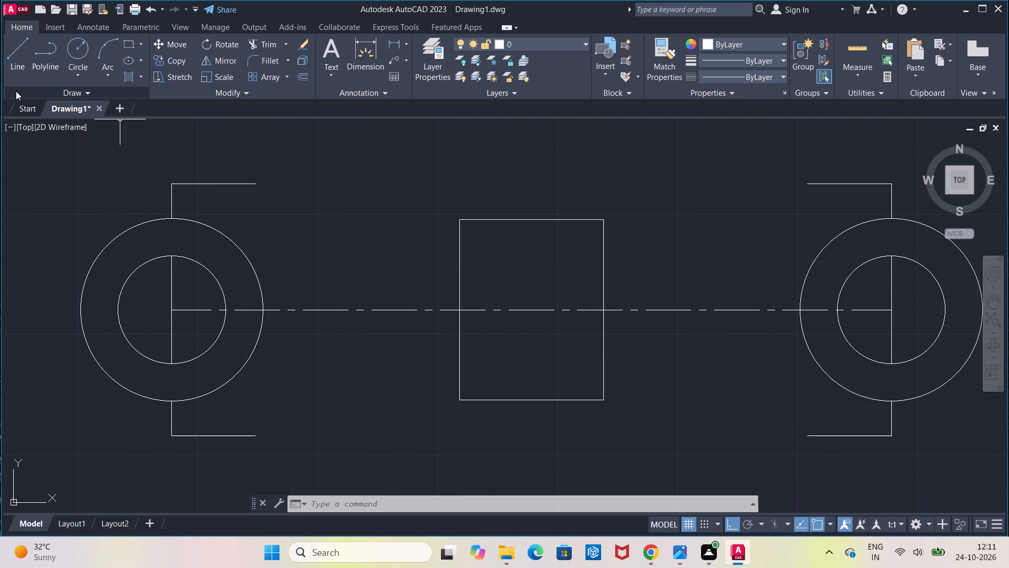
Offset the central rectangle's left edge 7.5 units inward and pick its right edge for the same offset.
left_click(302, 74)
left_click(464, 309)
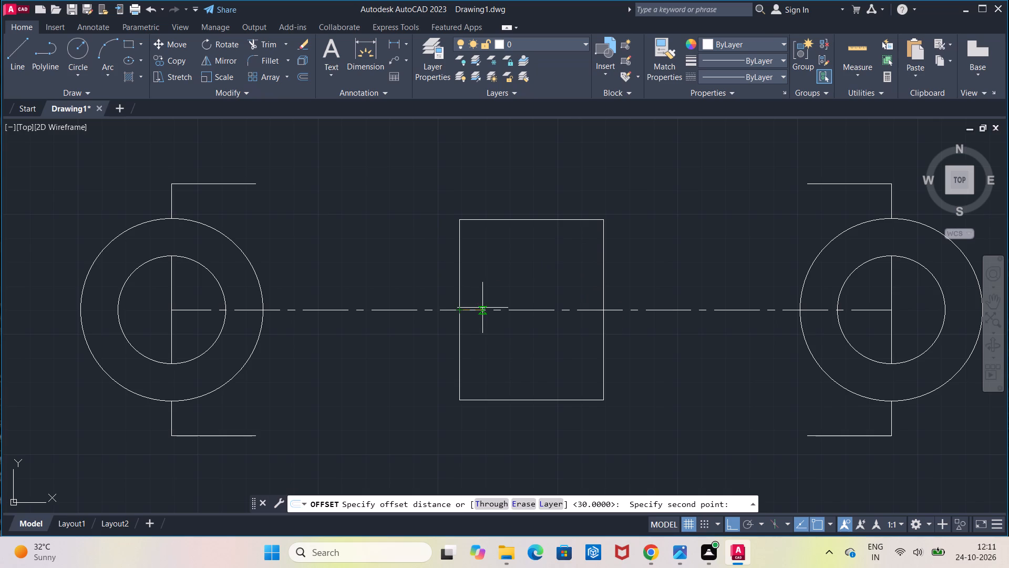
key("7")
type(".5")
key("Return")
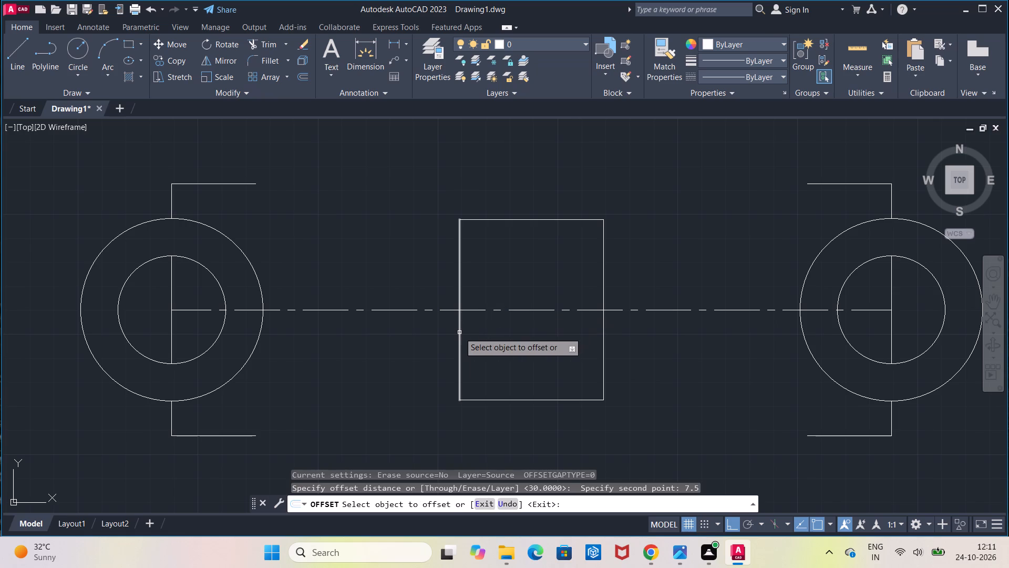
left_click(459, 332)
left_click(477, 332)
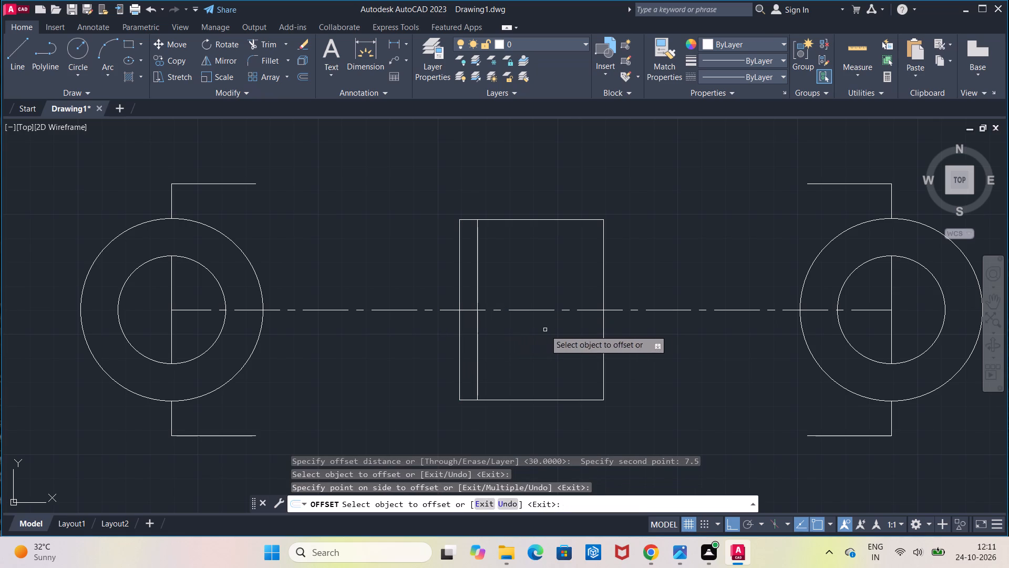
left_click(602, 327)
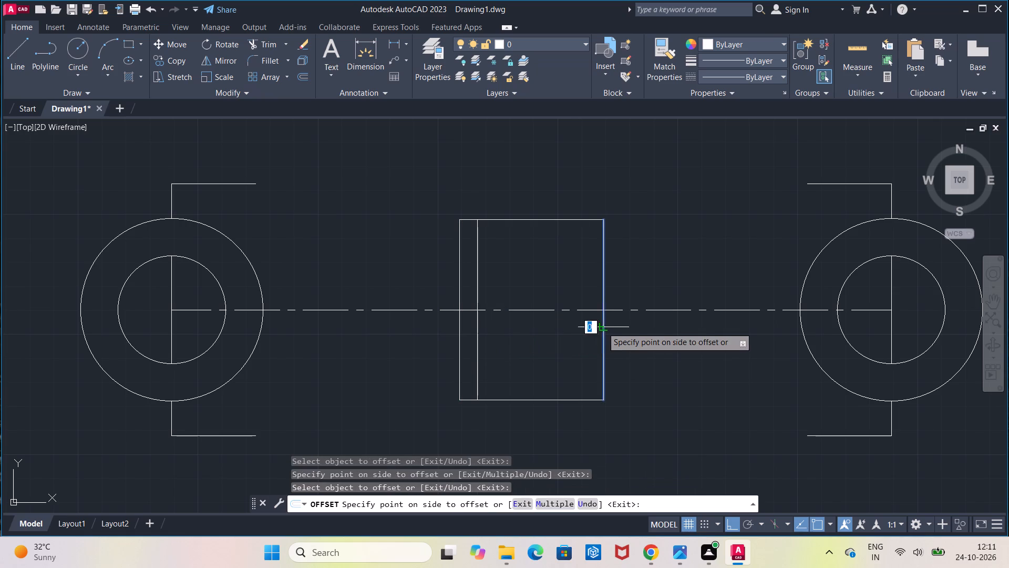
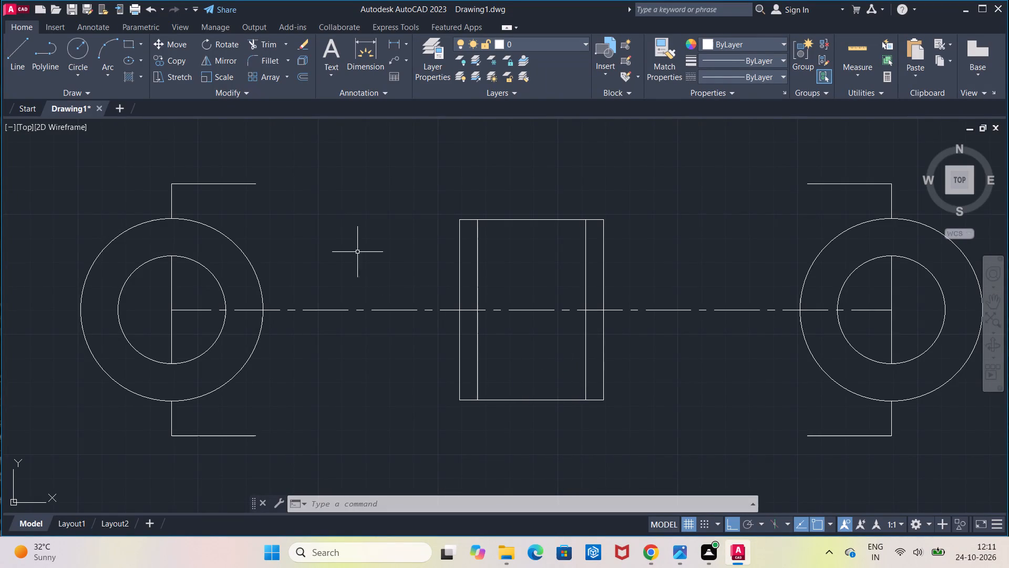
Offset the bottom and top edges of the central rectangle 7.5 units inward.
left_click(300, 76)
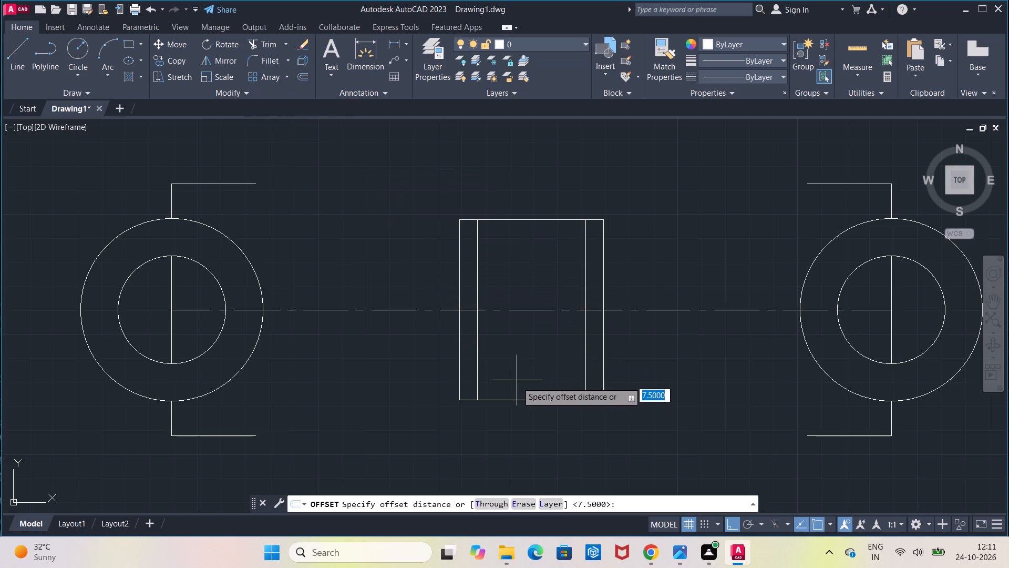
left_click(531, 399)
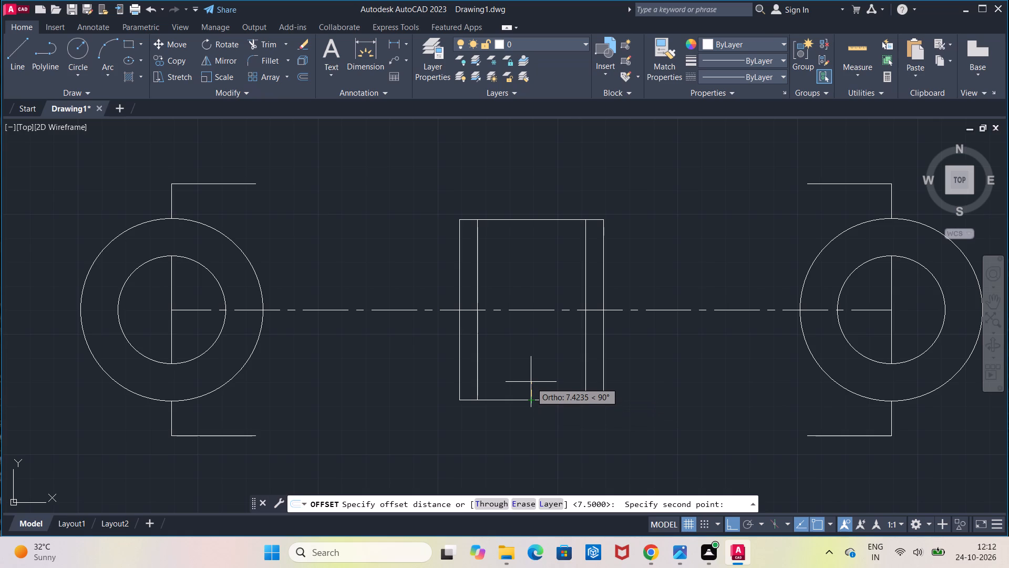
type("7.5")
key("Return")
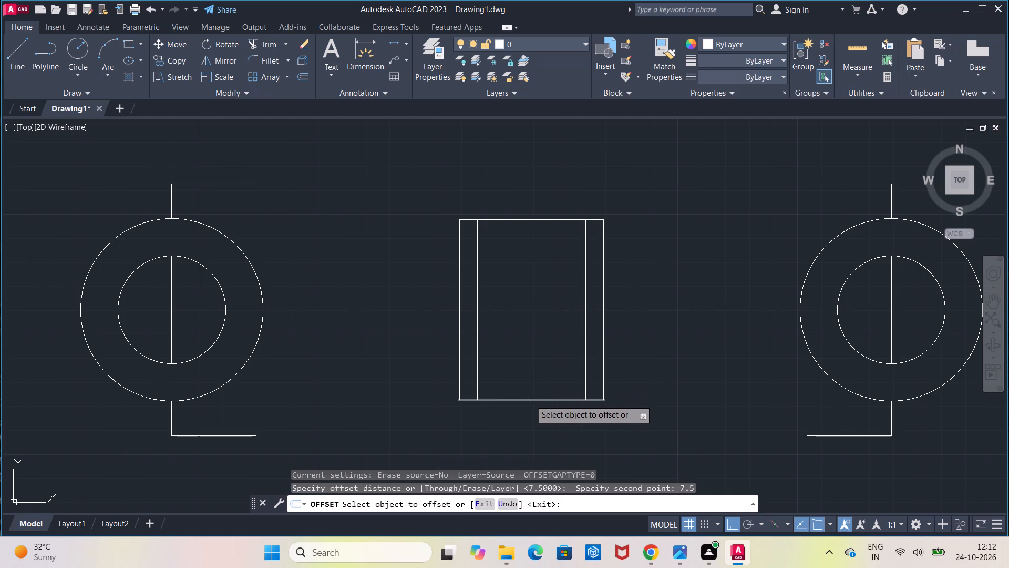
left_click(530, 400)
left_click(532, 386)
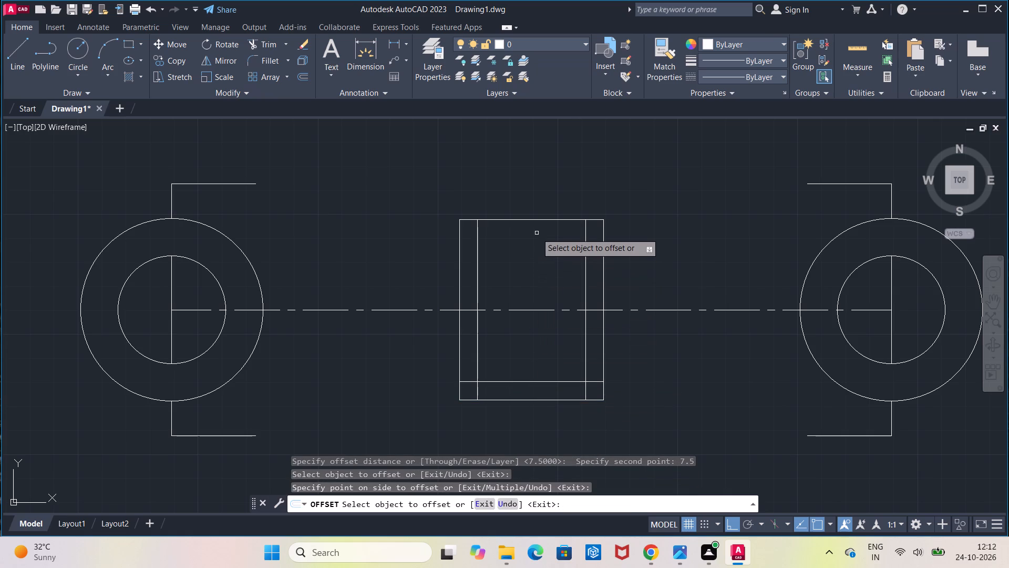
left_click(536, 220)
left_click(536, 231)
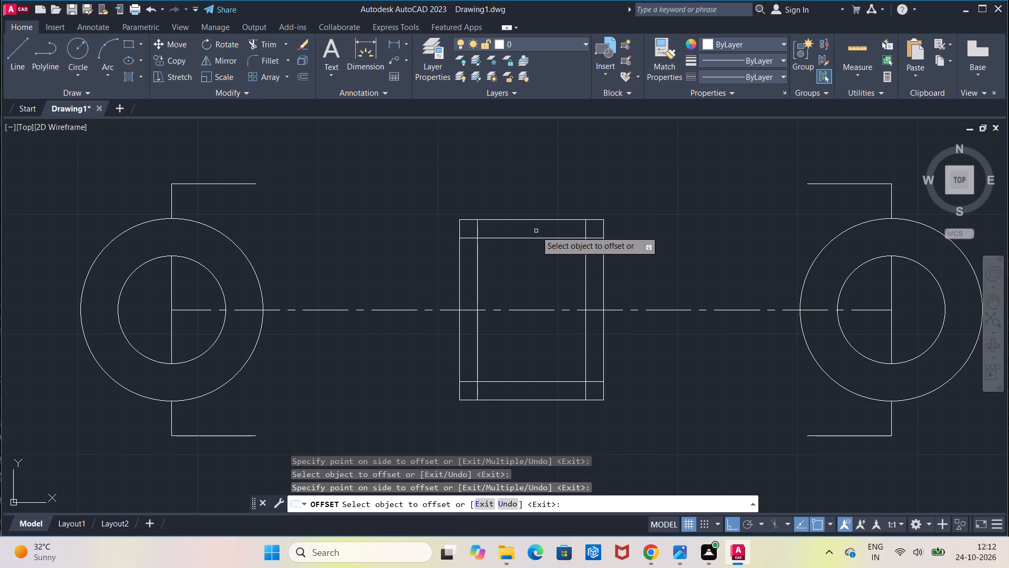
key("Escape")
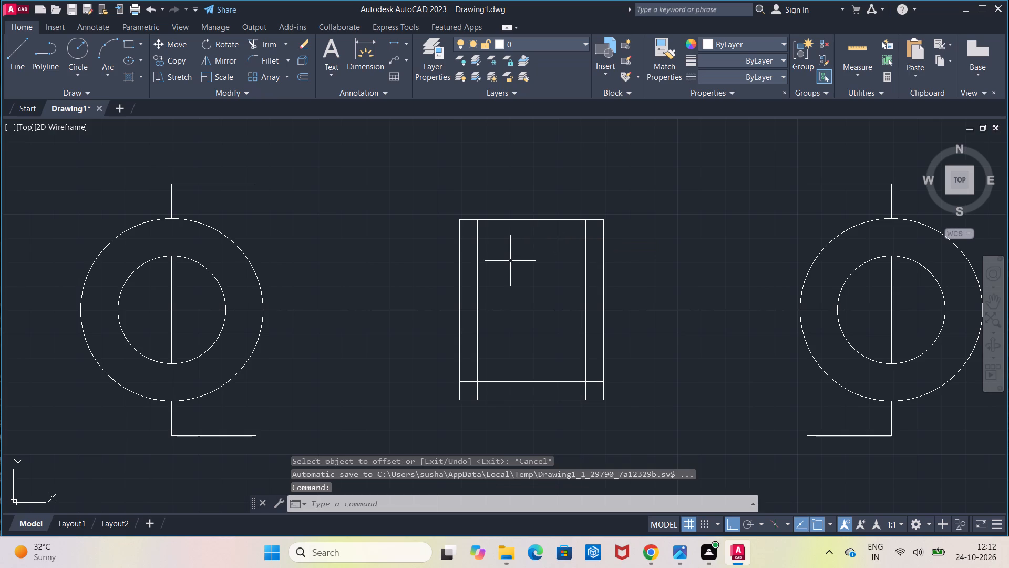
Trim the offset line ends that extend past the inner rectangle at all four of its corners.
left_click(260, 43)
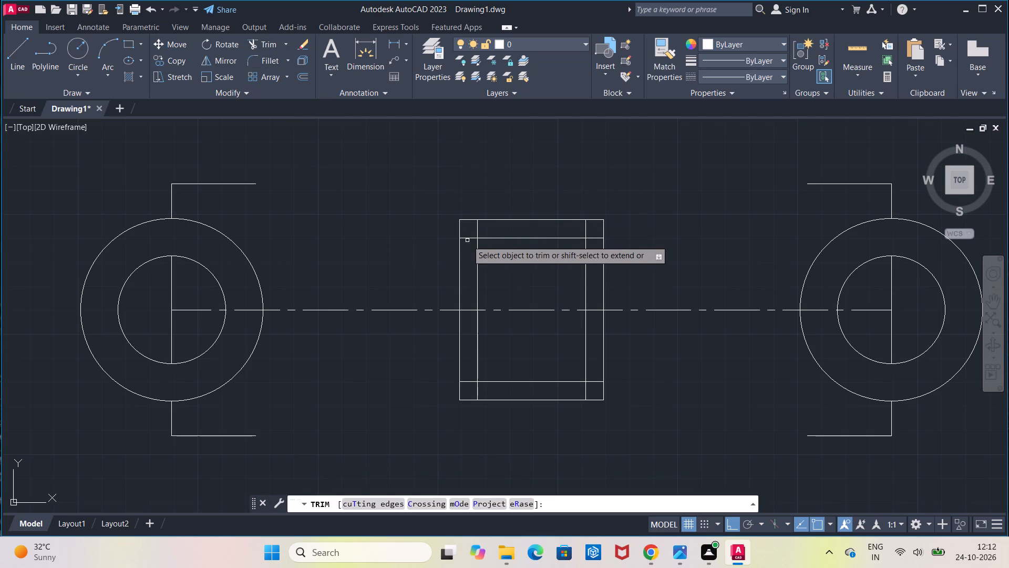
left_click(470, 238)
left_click(477, 228)
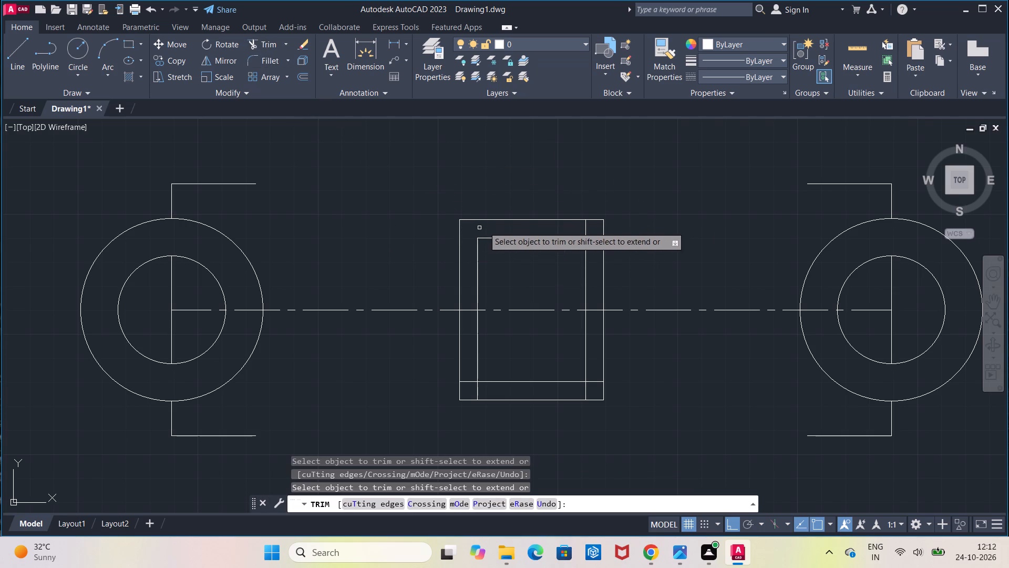
left_click(584, 229)
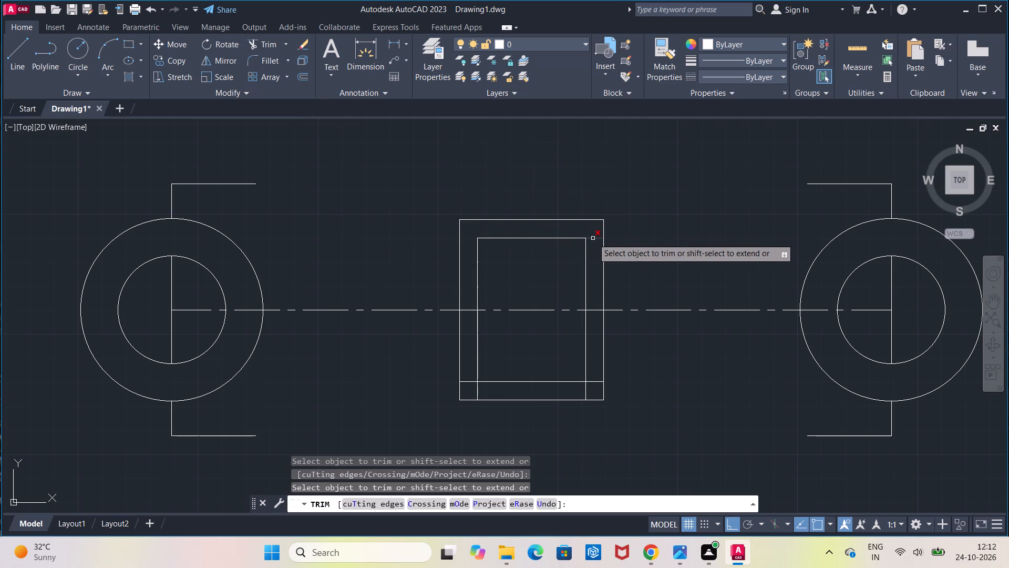
left_click(593, 238)
left_click(597, 381)
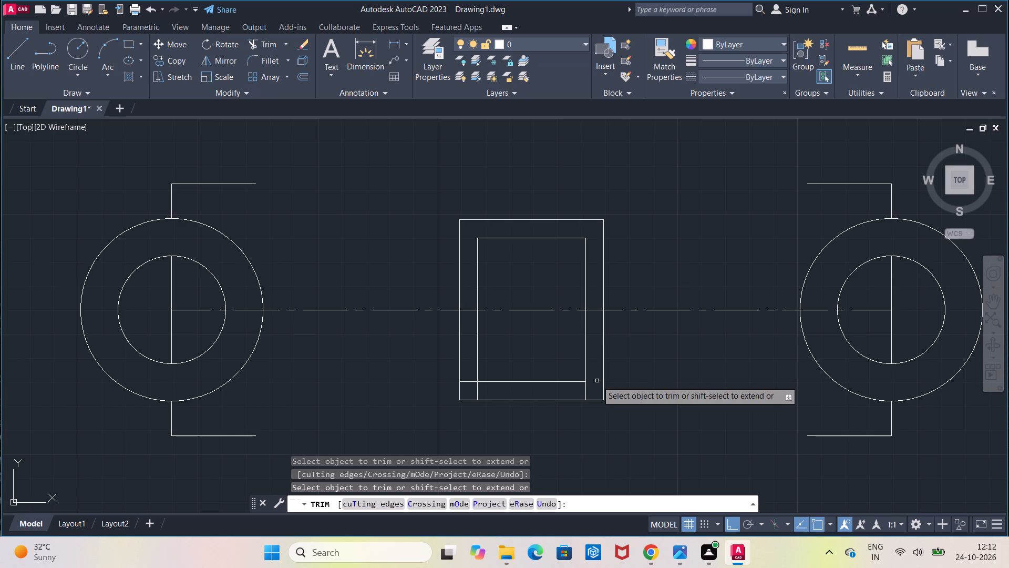
left_click(588, 390)
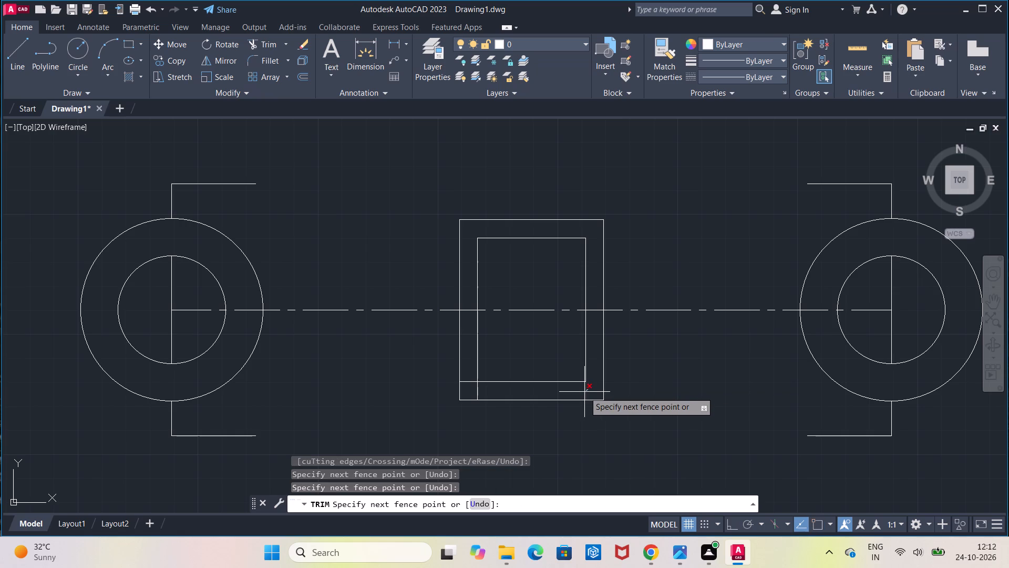
left_click(584, 392)
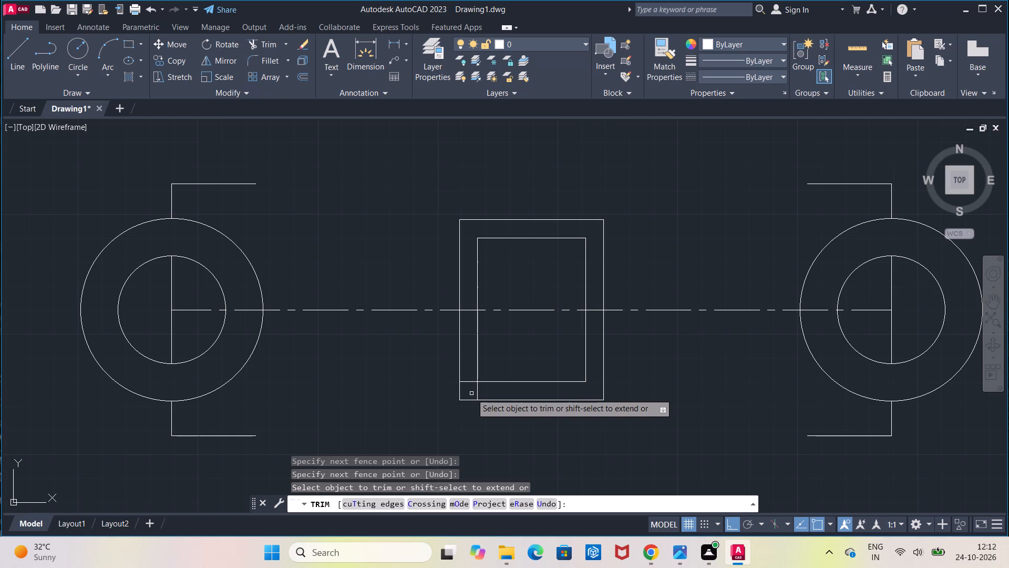
left_click(476, 392)
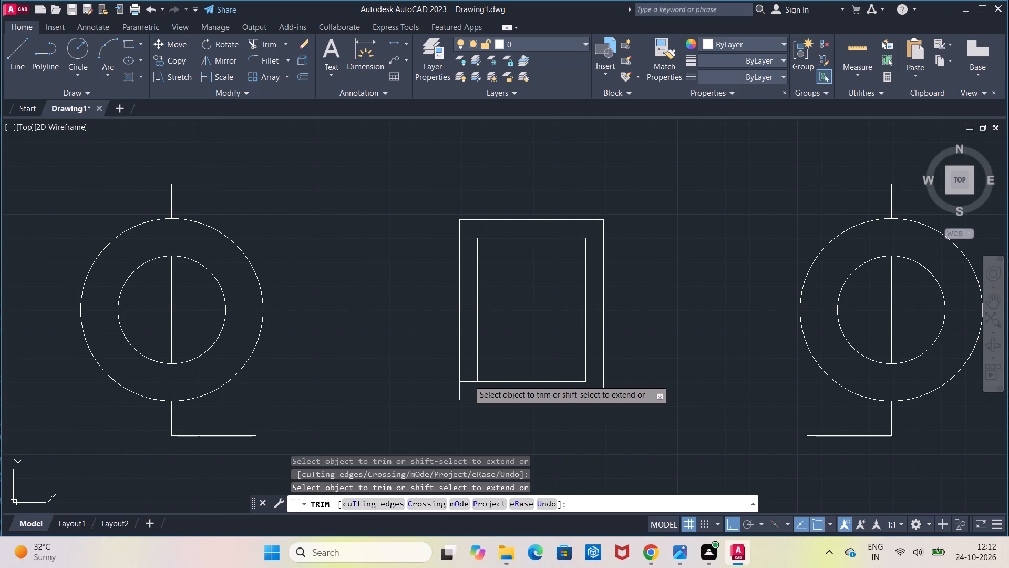
left_click(468, 382)
key("Escape")
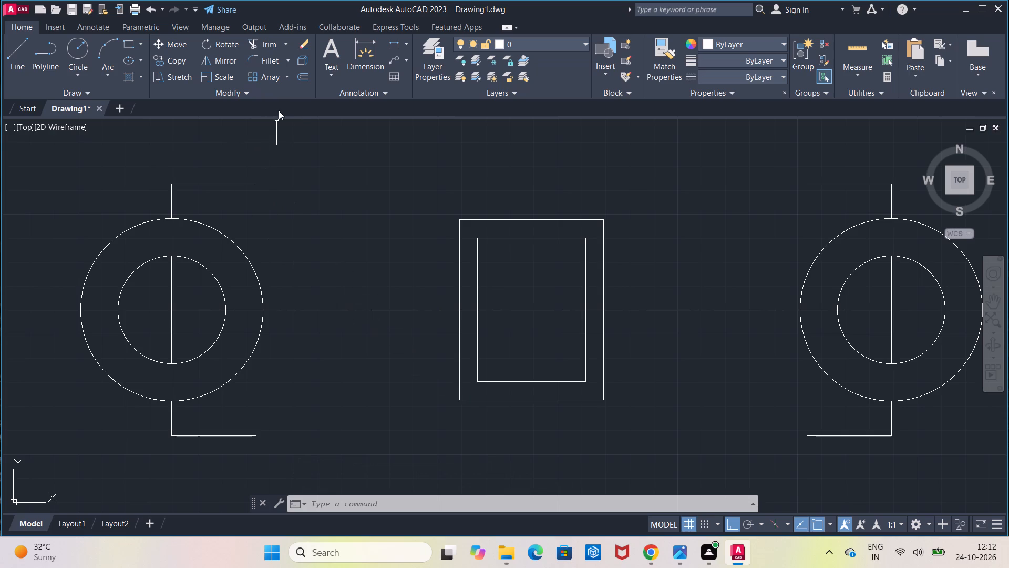
Fillet the two upper corners of the outer central rectangle with a radius of 15.
left_click(263, 60)
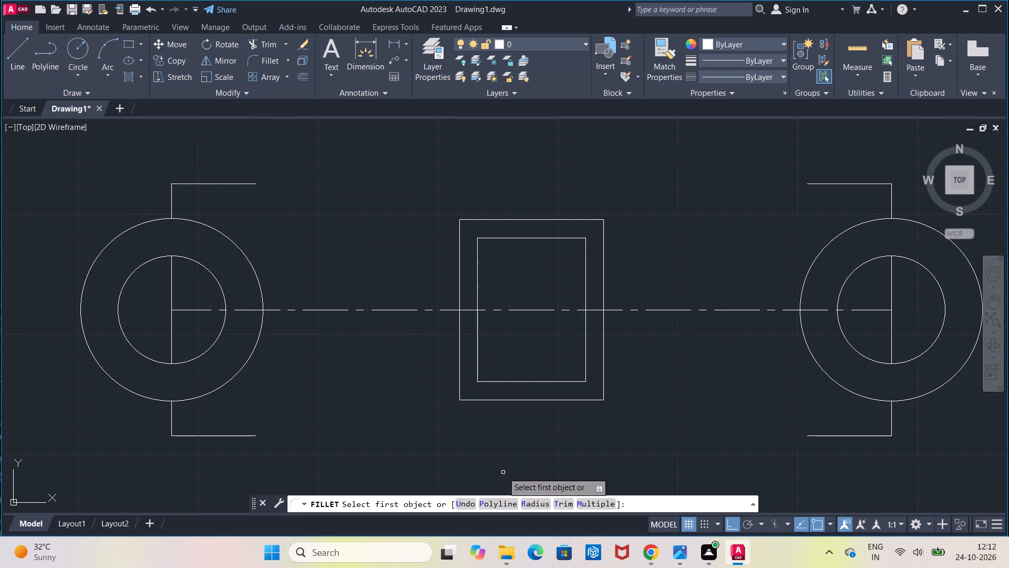
left_click(540, 500)
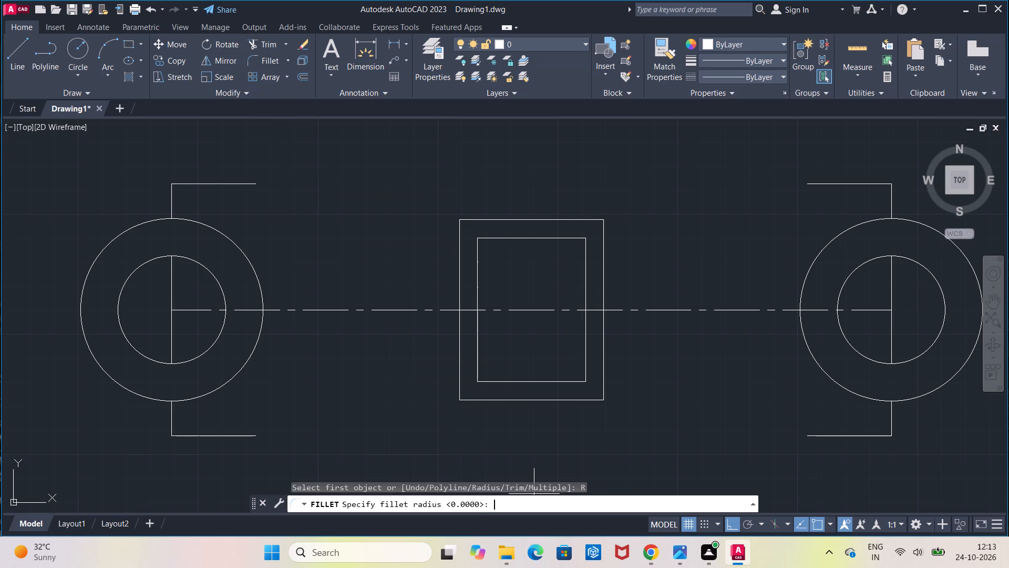
left_click(539, 503)
type("15")
key("Return")
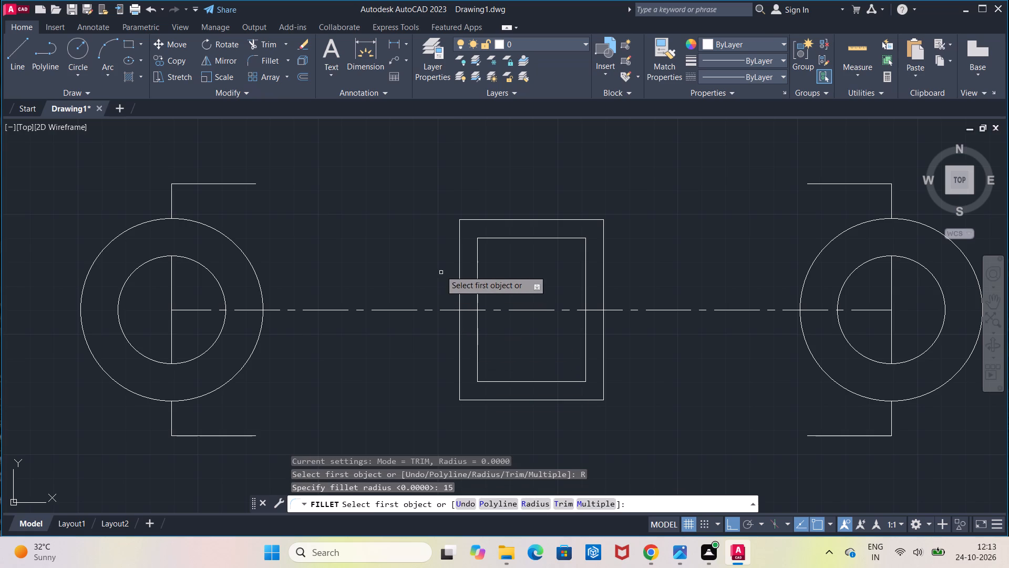
left_click(458, 232)
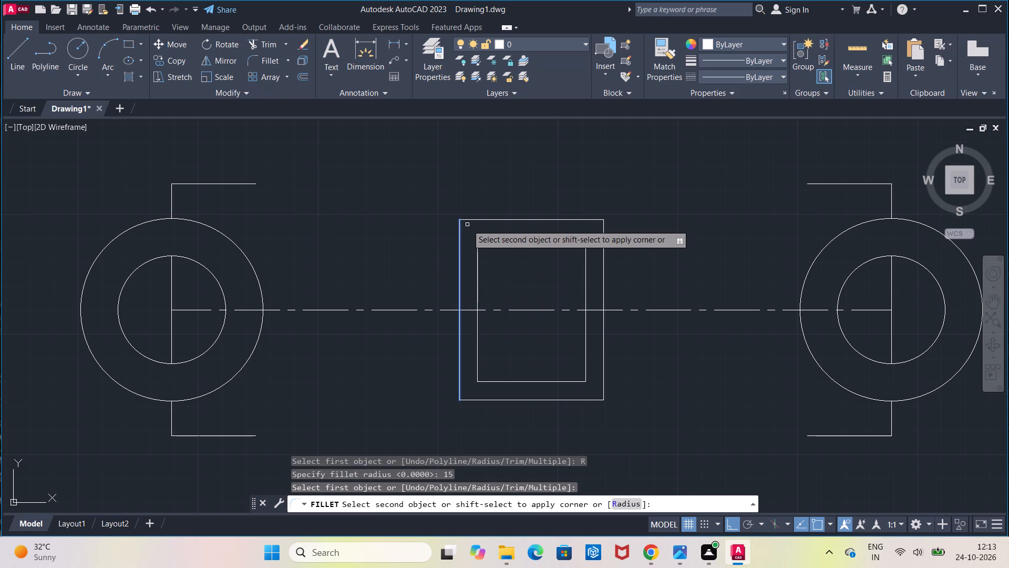
left_click(470, 221)
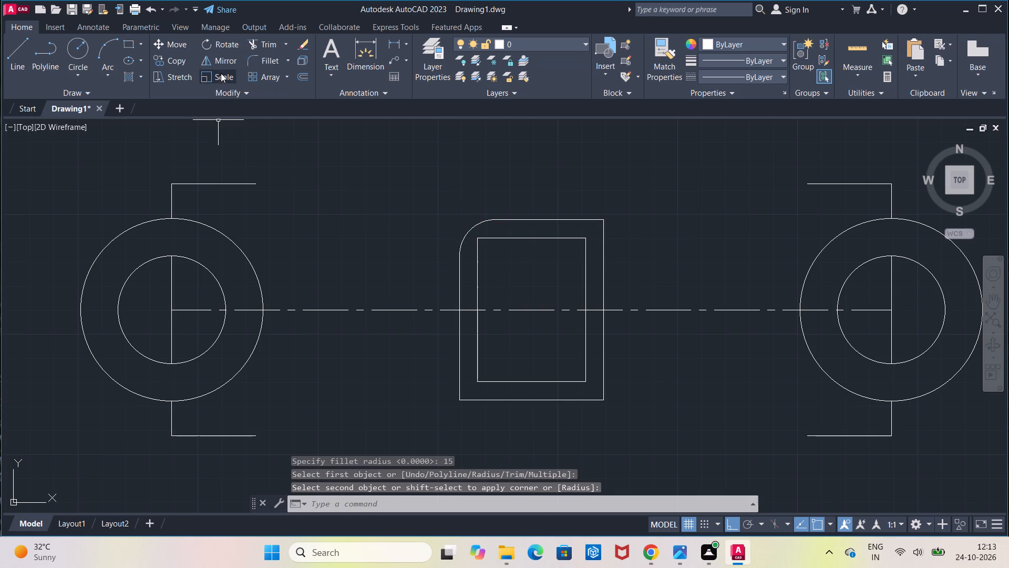
left_click(258, 56)
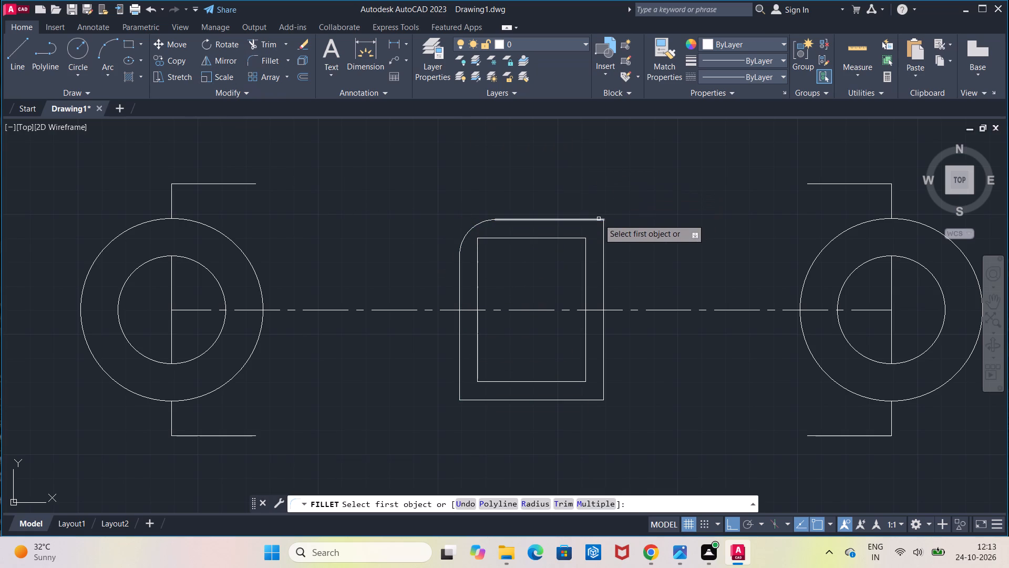
left_click(599, 219)
left_click(605, 247)
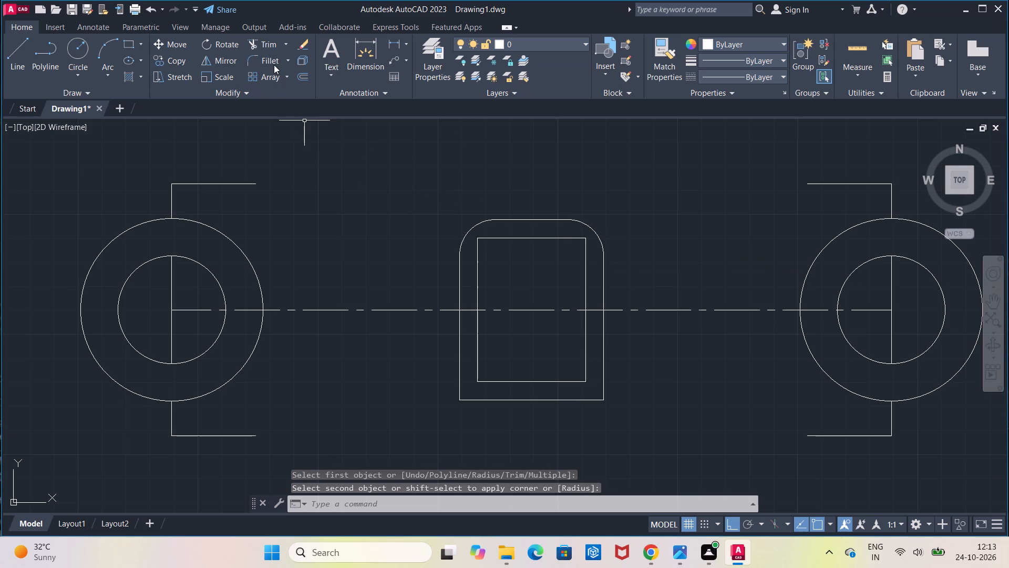
Fillet the two lower corners of the outer central rectangle with the same 15 radius.
left_click(273, 63)
left_click(458, 381)
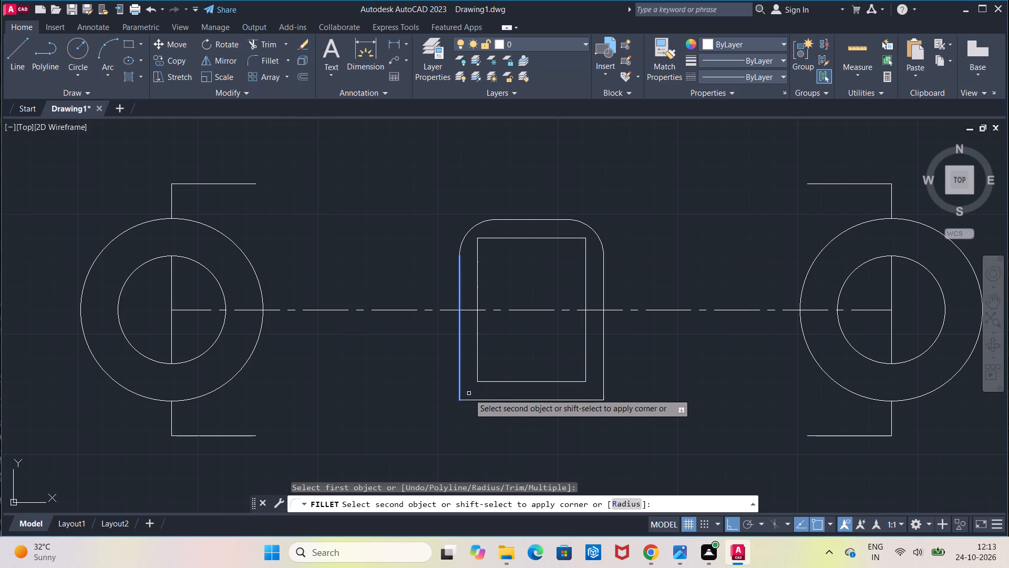
left_click(475, 398)
left_click(477, 400)
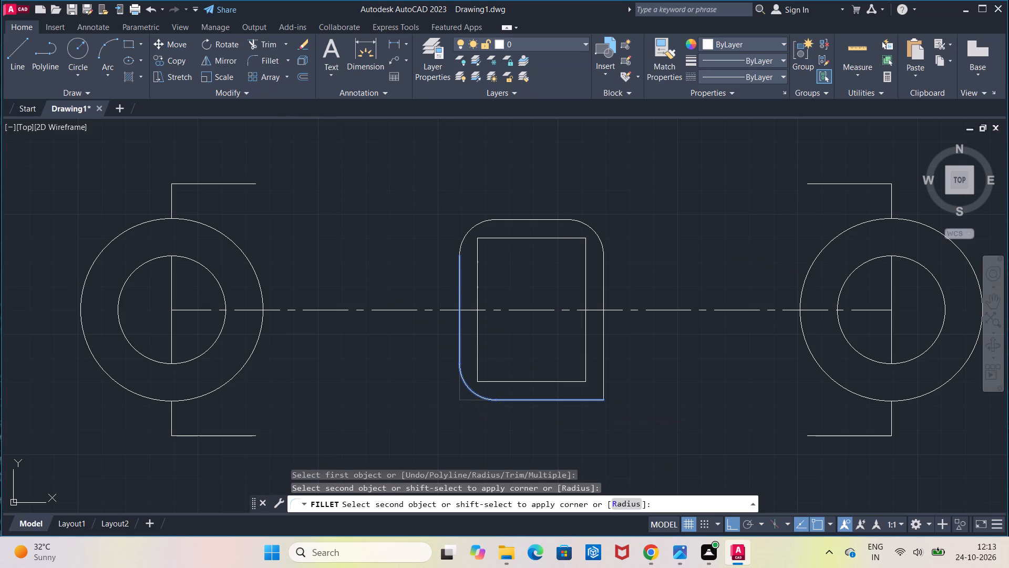
left_click(261, 55)
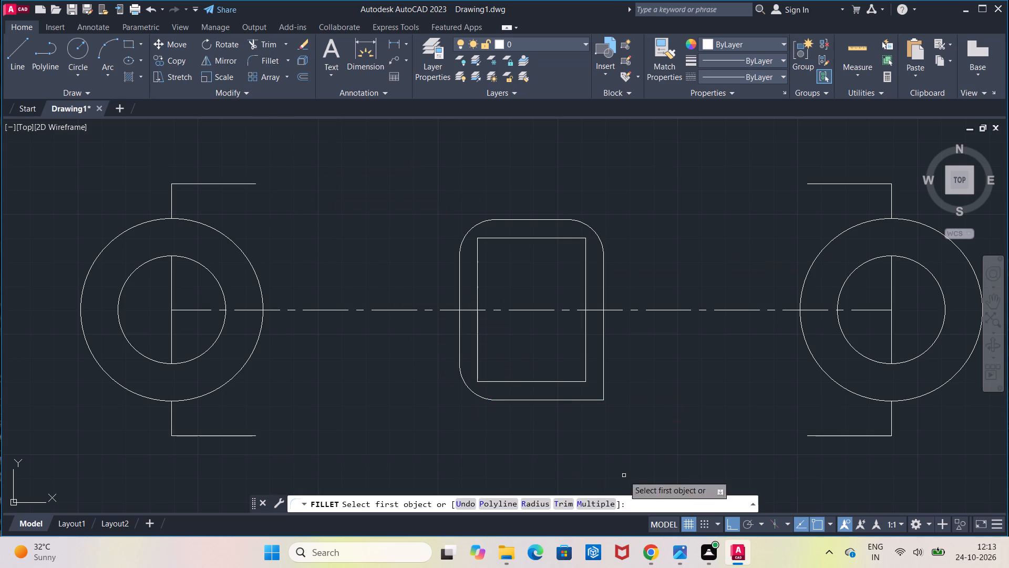
left_click(580, 399)
left_click(603, 388)
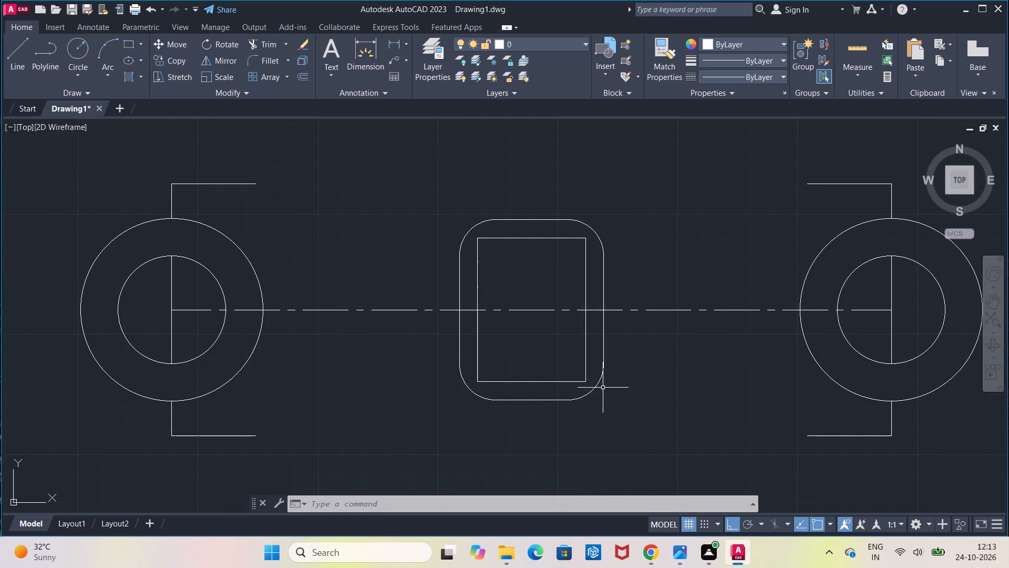
Fillet the lower-left and upper-left corners of the inner rectangle with a radius of 7.5.
left_click(267, 63)
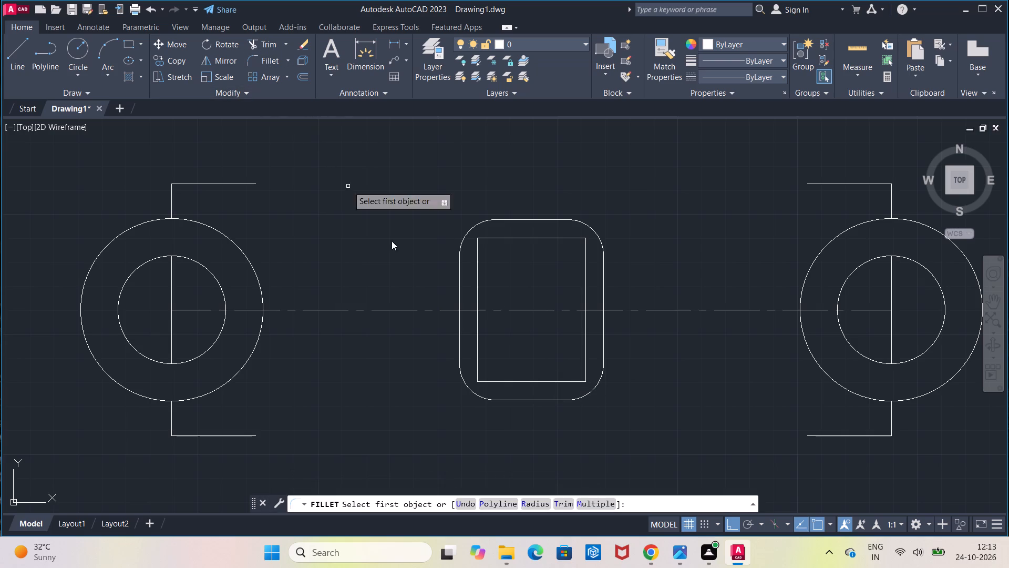
left_click(534, 502)
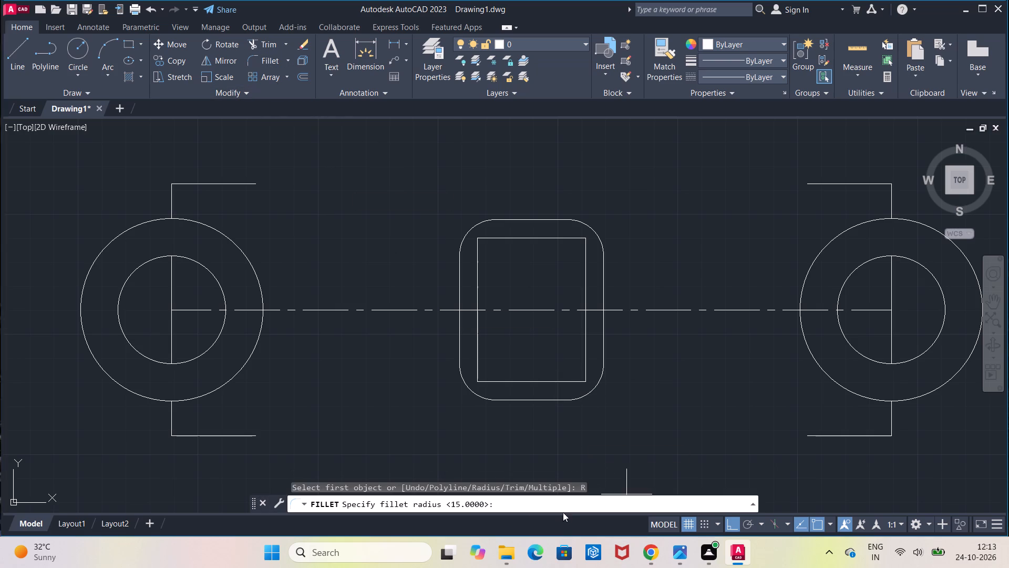
left_click(563, 512)
type("7.")
key("5")
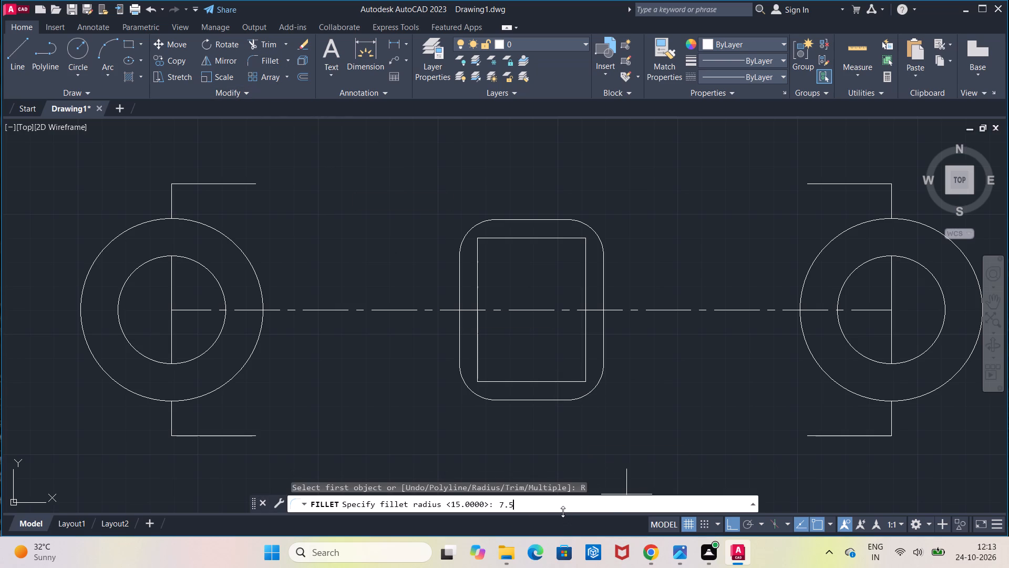
key("Return")
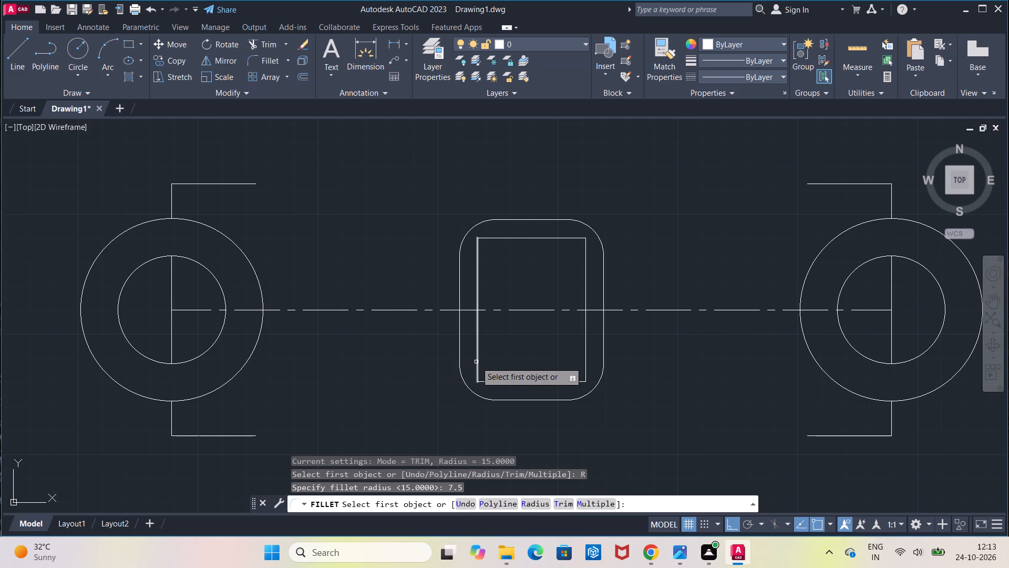
left_click(477, 362)
left_click(487, 381)
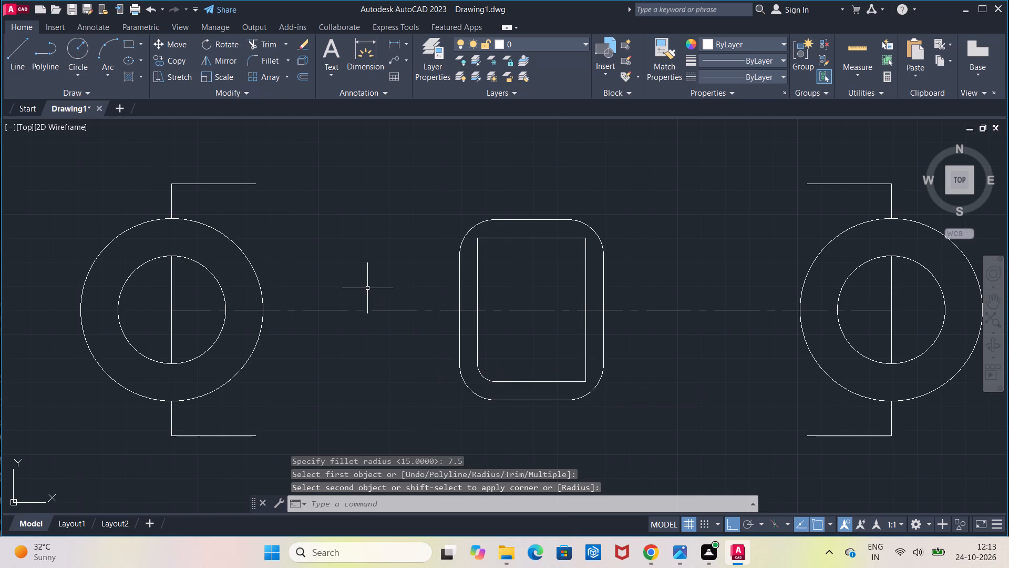
left_click(264, 65)
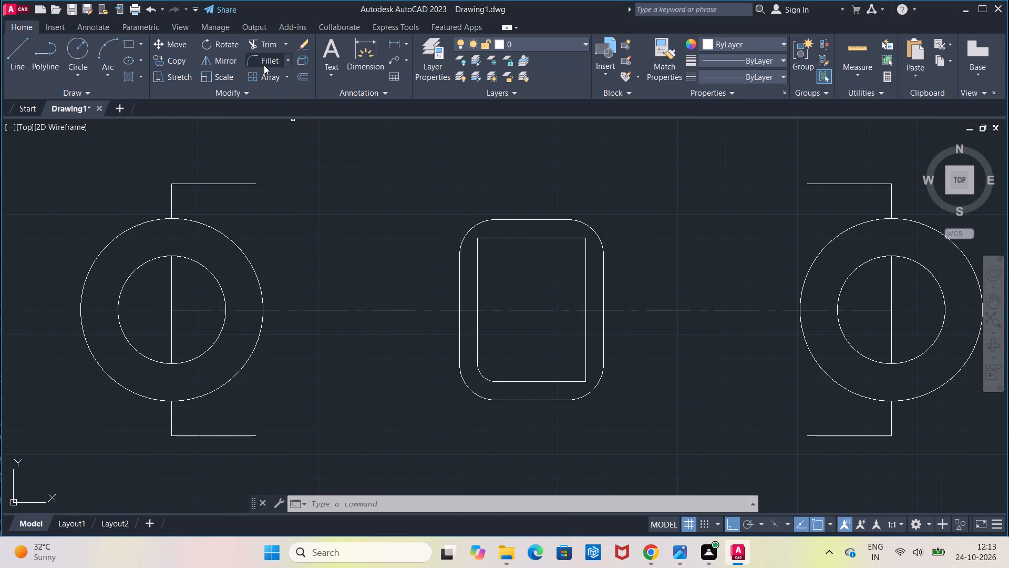
left_click(478, 259)
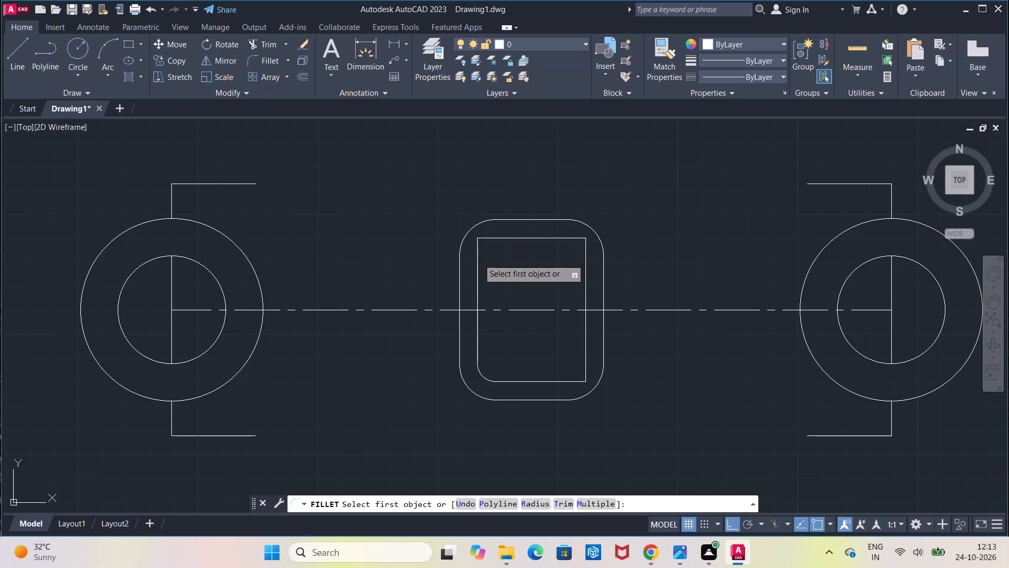
left_click(498, 239)
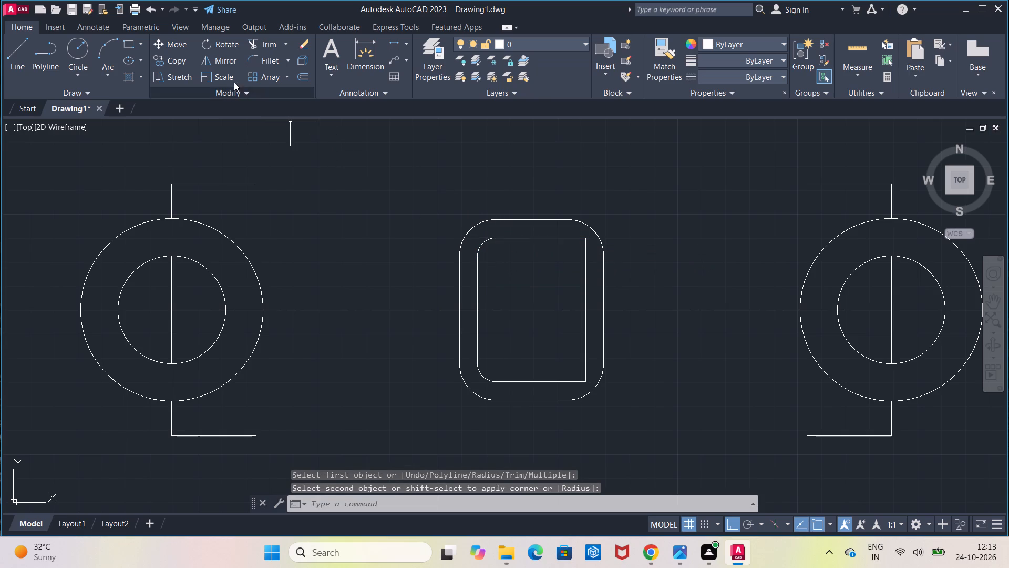
Fillet the upper-right and lower-right corners of the inner central rectangle with a radius of 7.5.
left_click(274, 66)
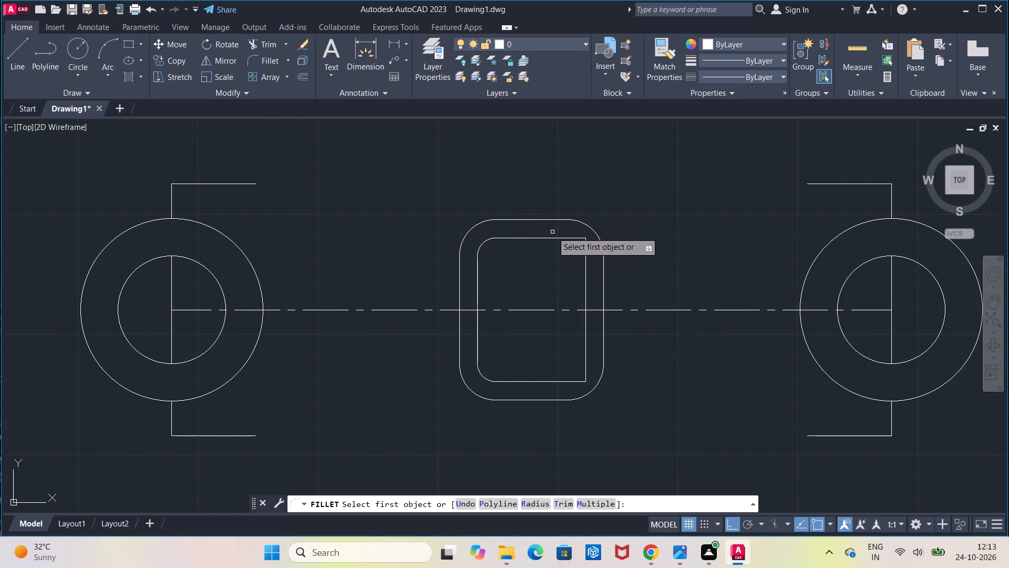
left_click(570, 238)
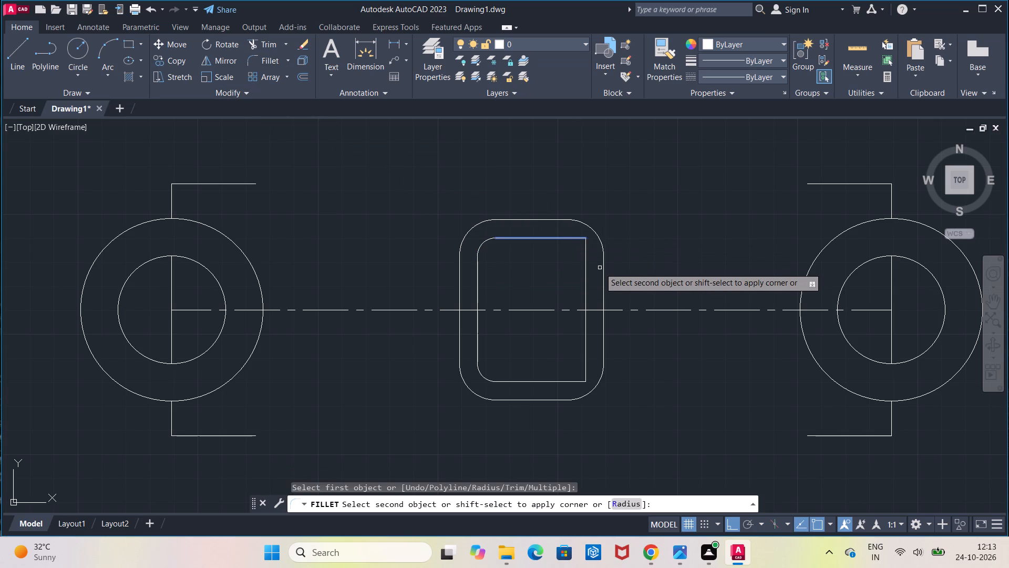
left_click(586, 275)
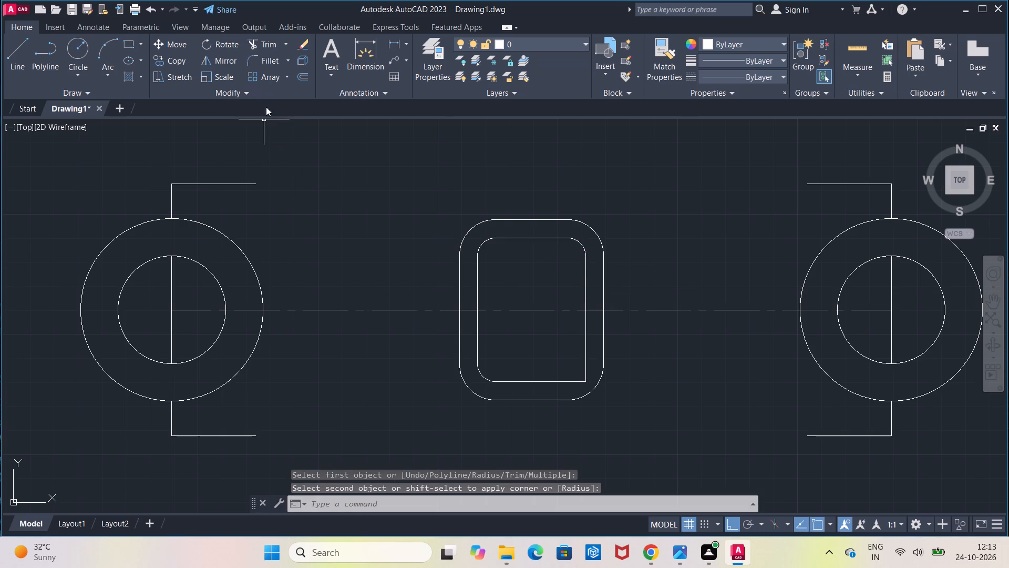
left_click(267, 77)
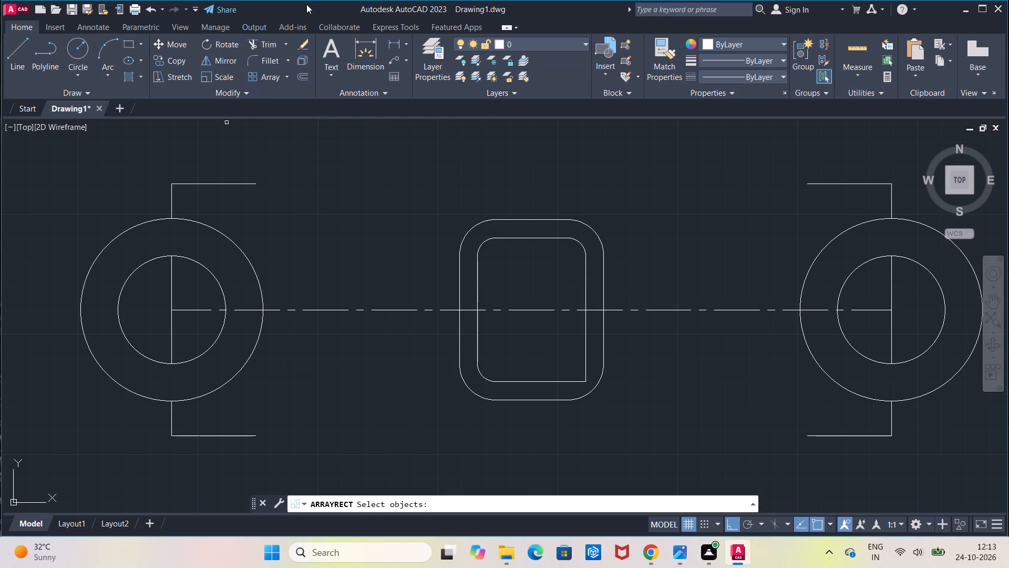
left_click(254, 57)
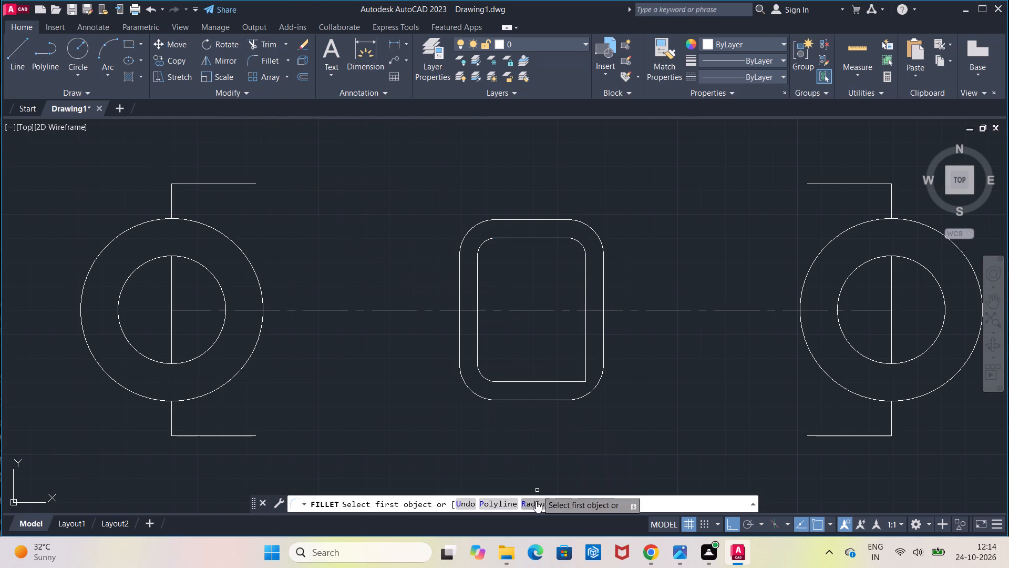
left_click(536, 501)
type("7.5")
key("Return")
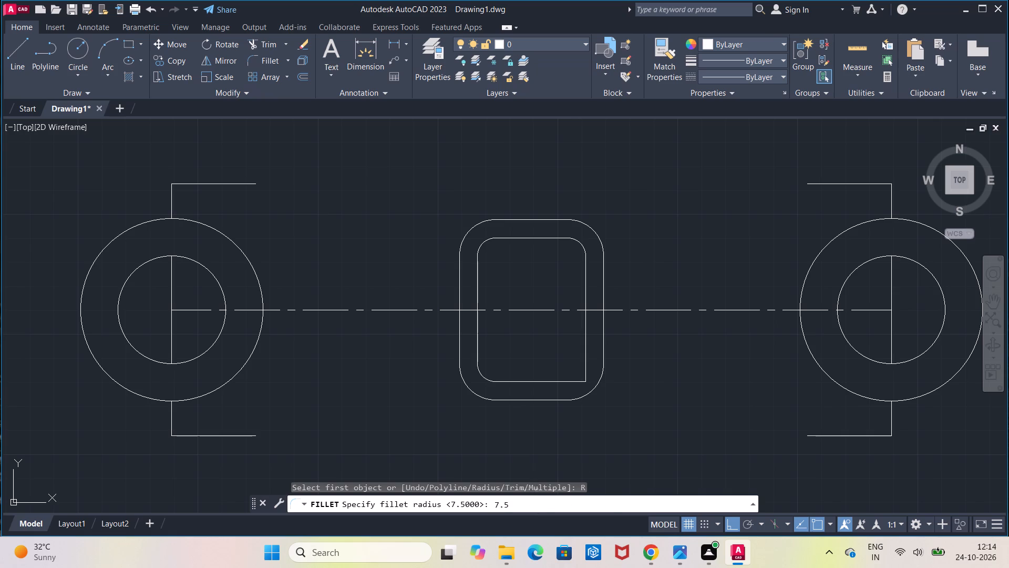
left_click(572, 381)
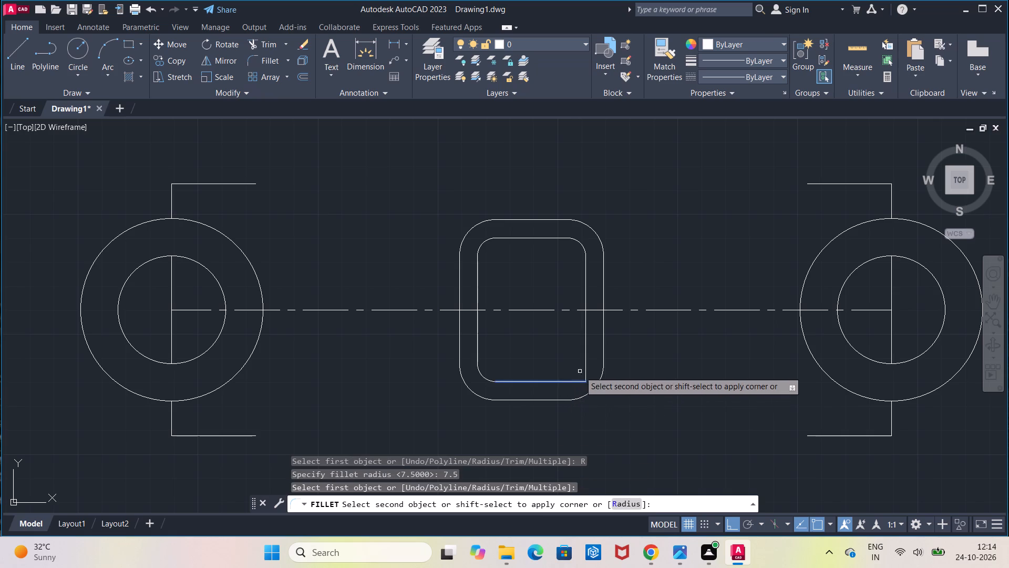
left_click(585, 362)
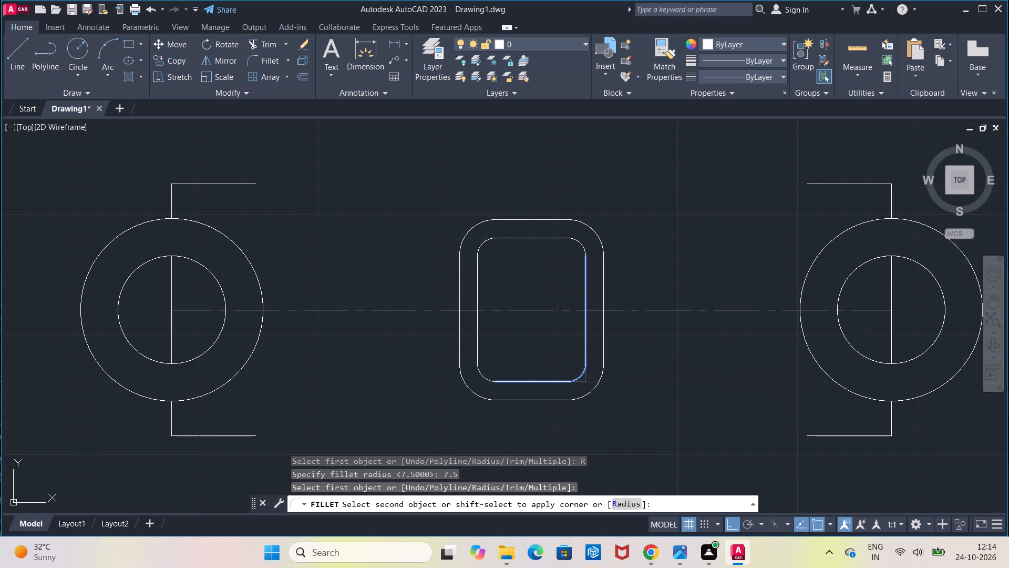
key("Escape")
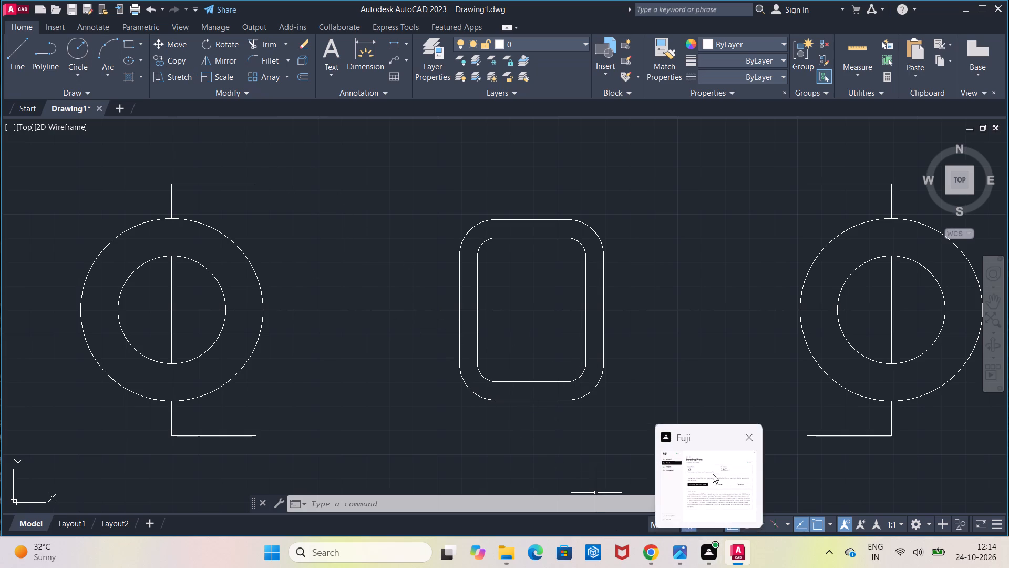
Draw radius 4 circles centred on the lower-left and upper-left fillet arcs of the inner rectangle.
left_click(71, 50)
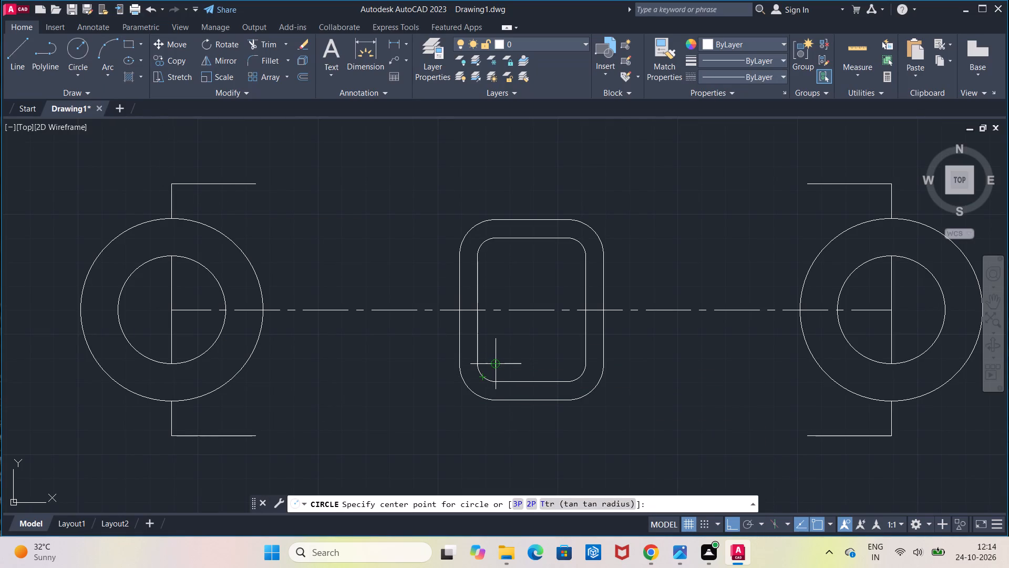
left_click(492, 363)
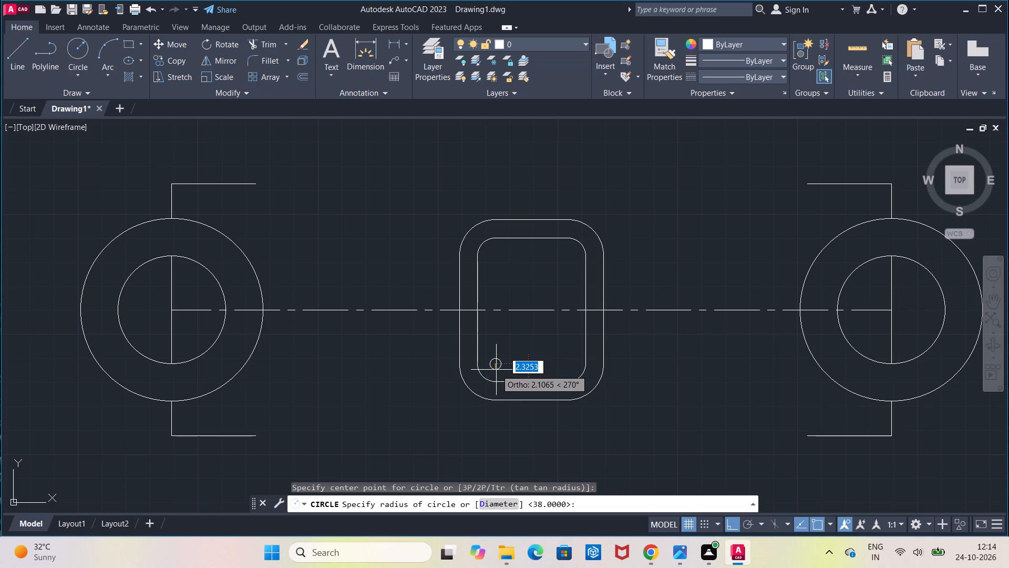
key("4")
key("Return")
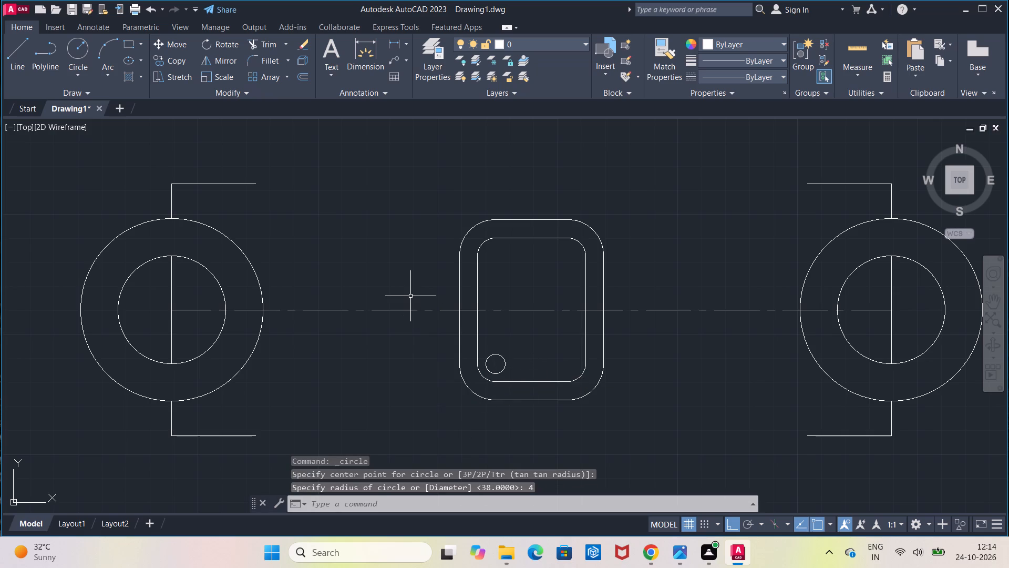
left_click(182, 66)
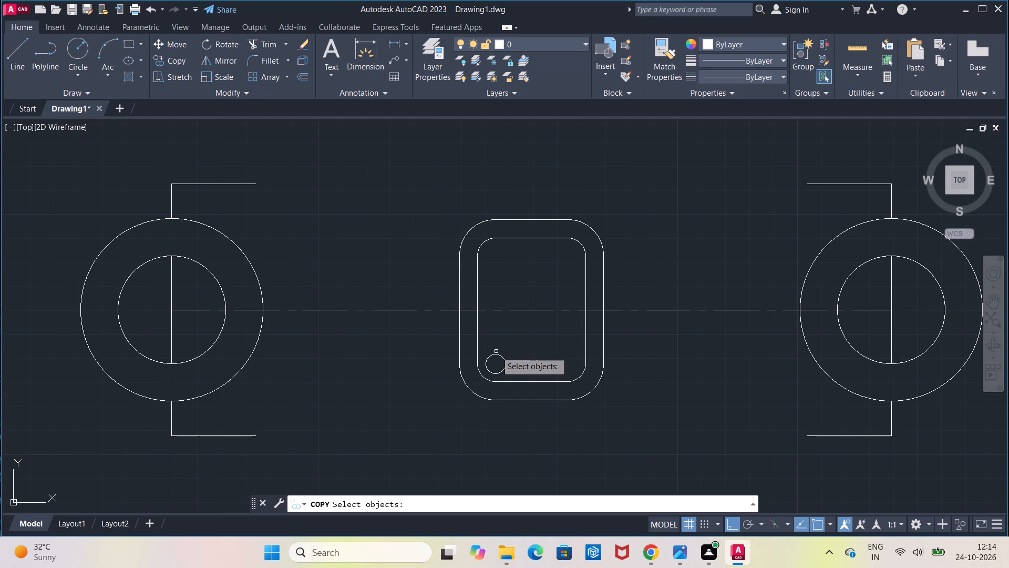
key("Escape")
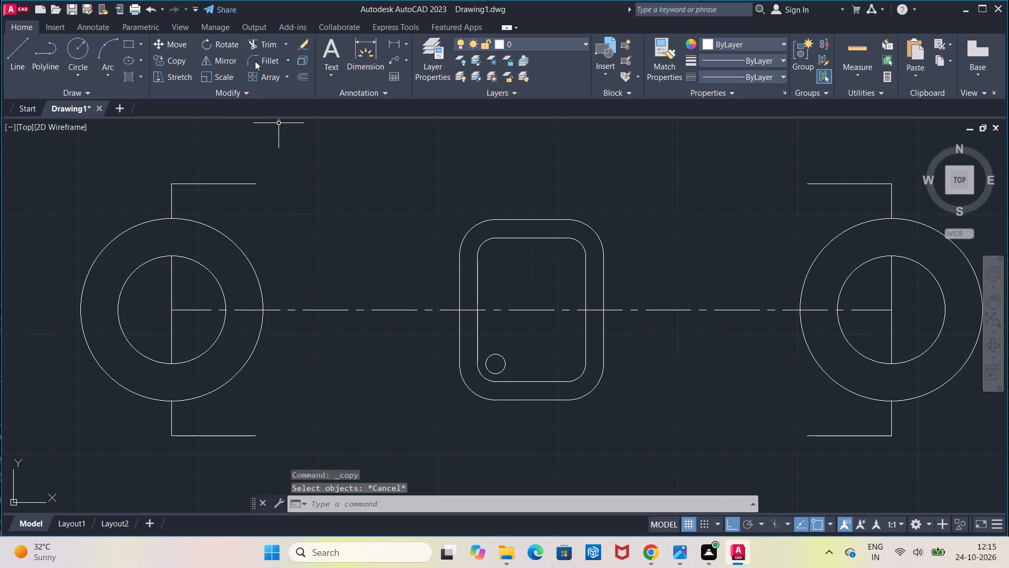
left_click(75, 54)
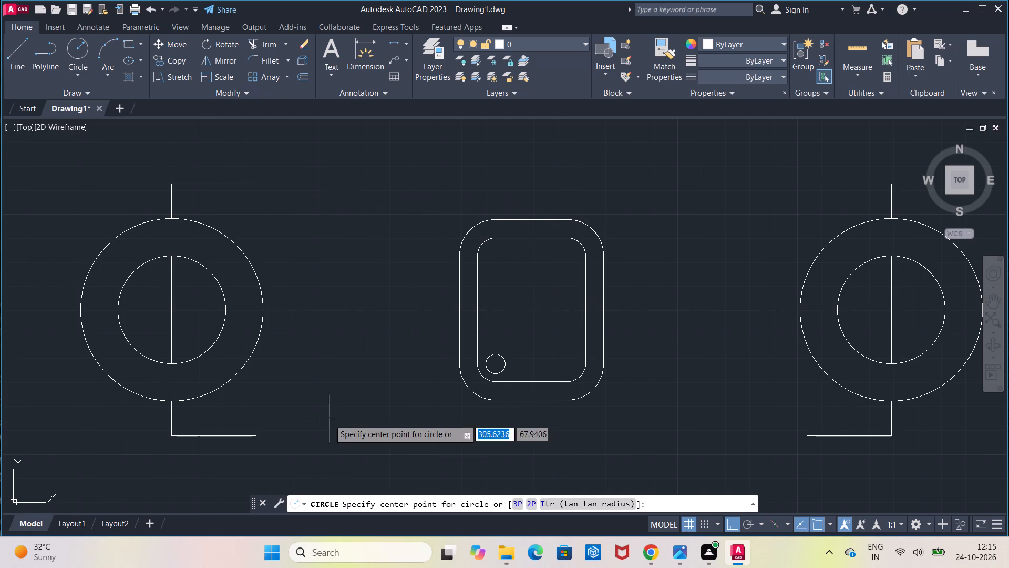
left_click(498, 260)
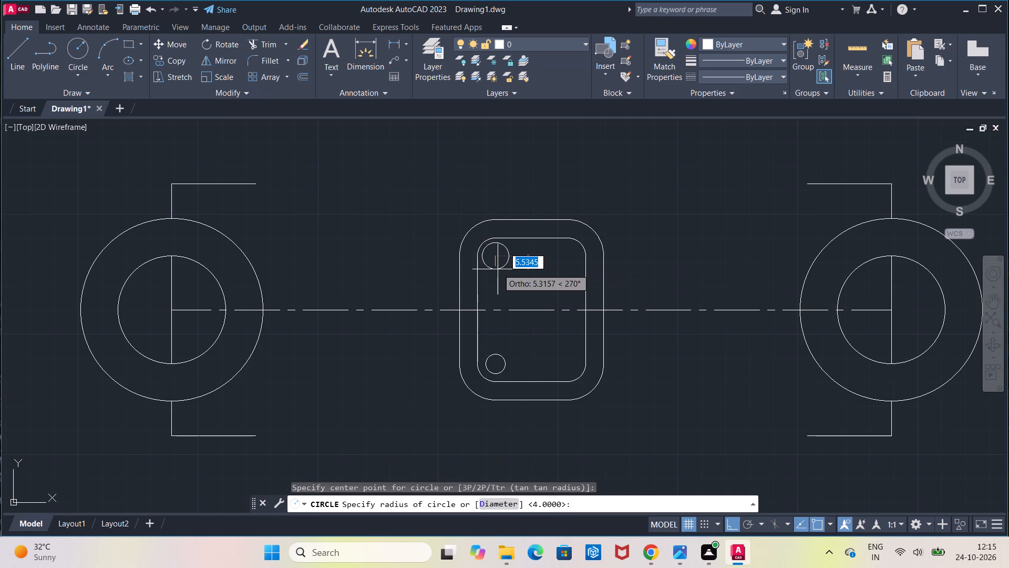
key("4")
key("Return")
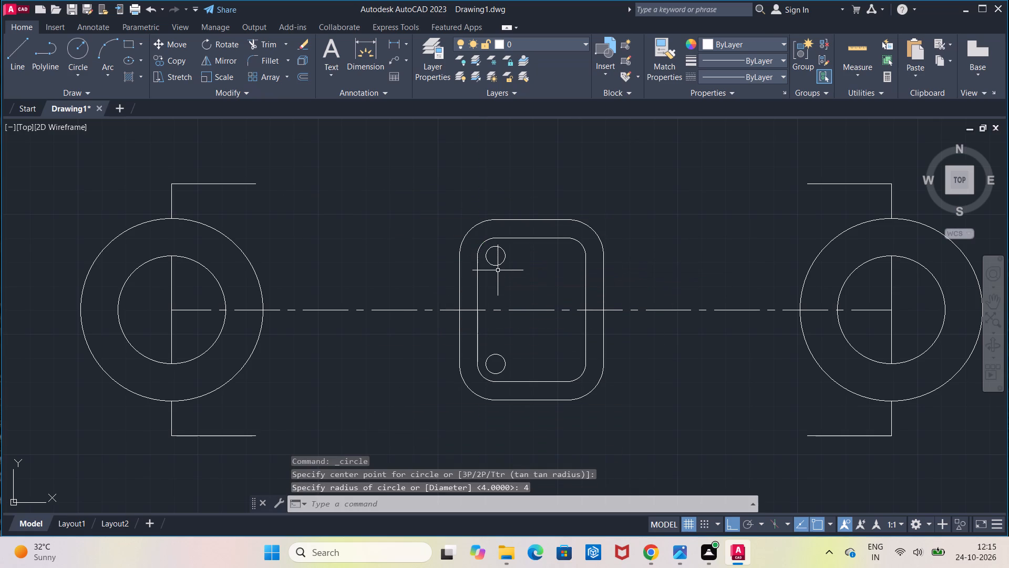
Draw radius 4 circles centred on the upper-right and lower-right fillet arcs of the inner rectangle.
left_click(76, 58)
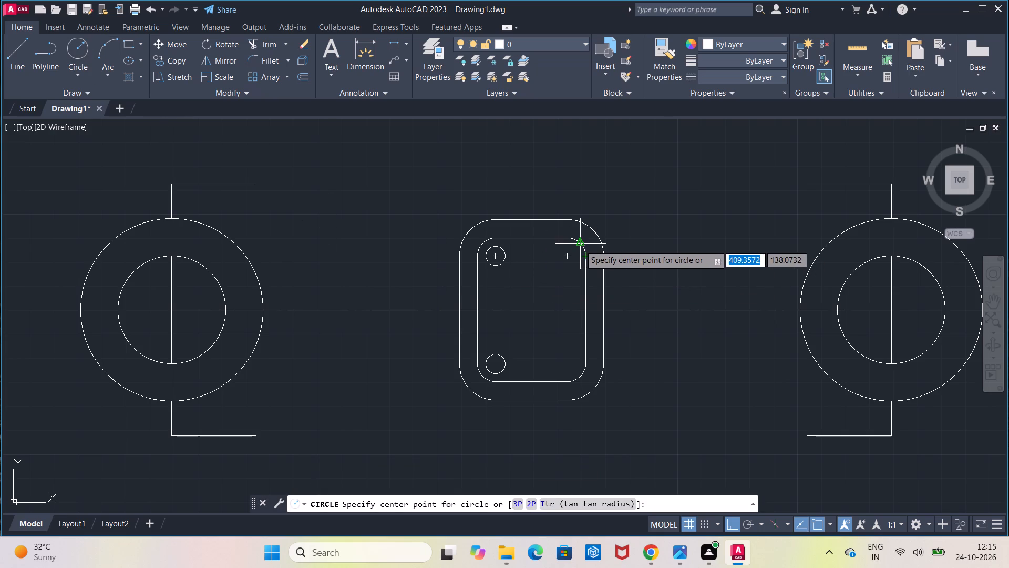
left_click(570, 258)
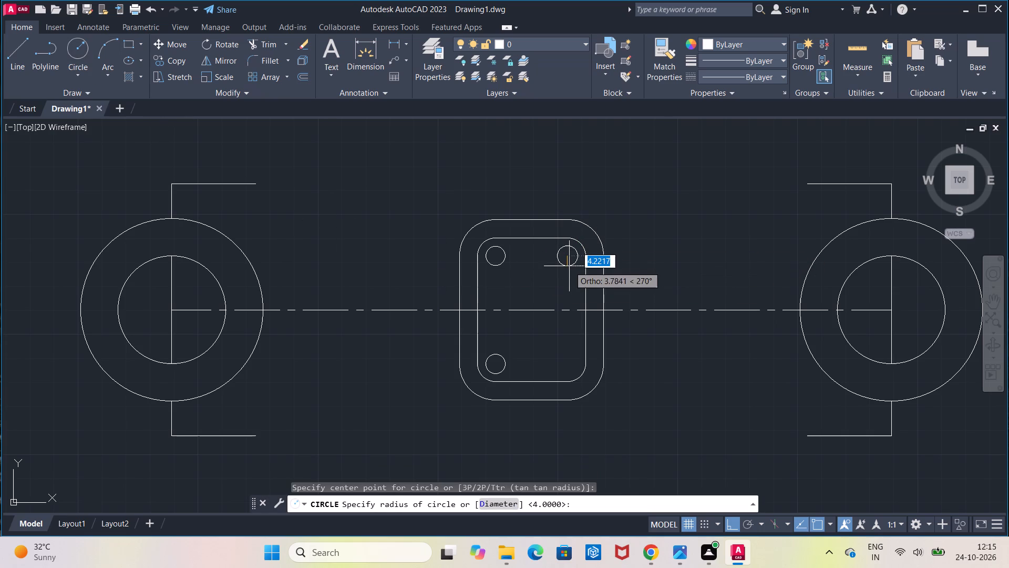
key("4")
key("Return")
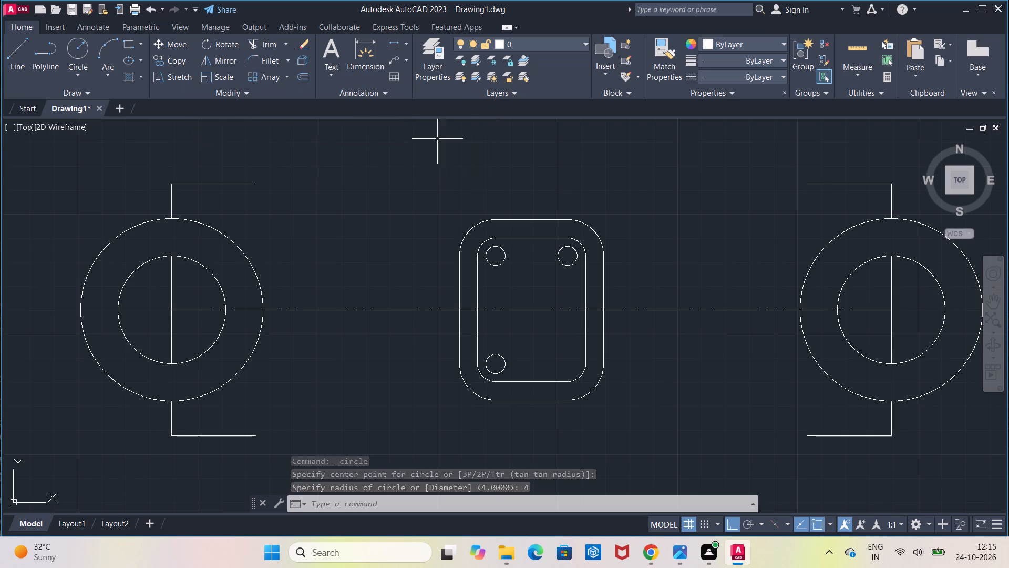
left_click(78, 60)
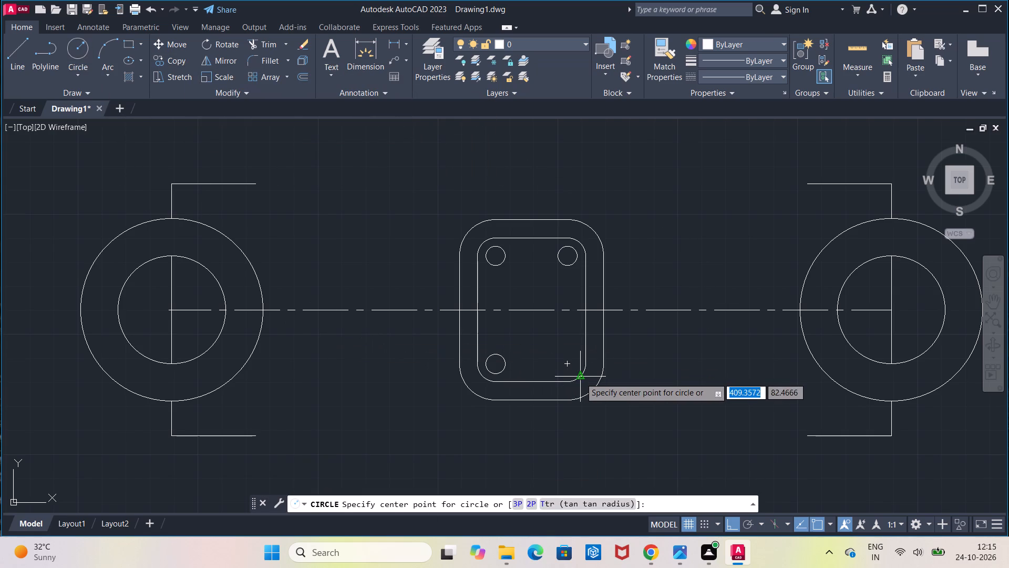
left_click(569, 362)
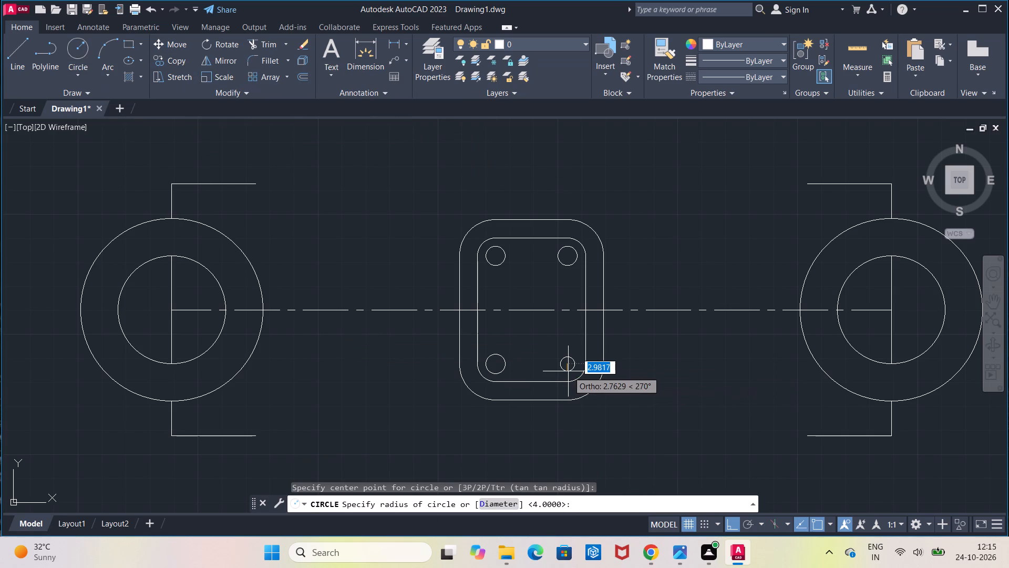
key("4")
key("Return")
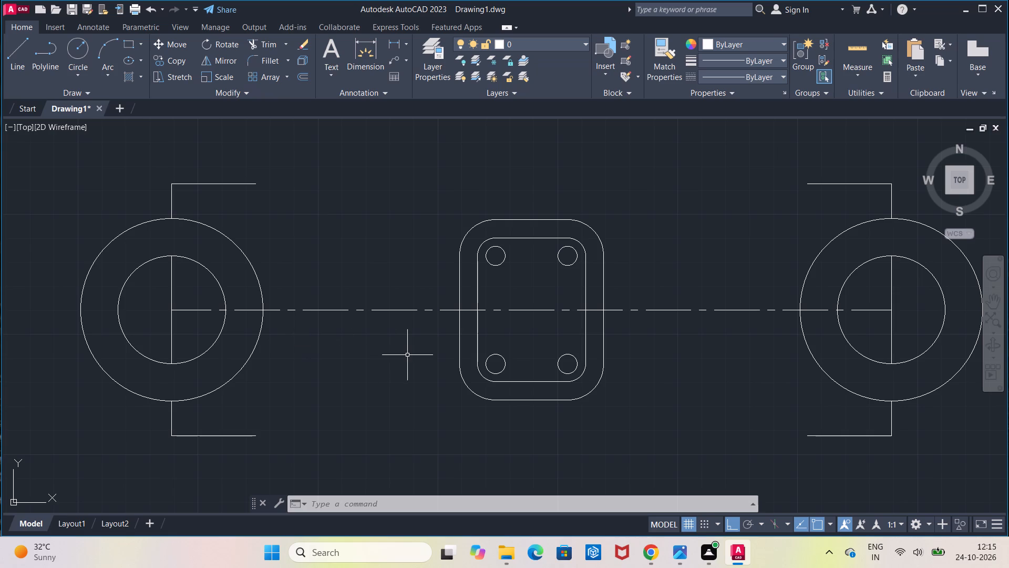
Offset the long horizontal centreline by 15 to both sides, above and below.
scroll(407, 352, "up", 1)
scroll(407, 352, "down", 1)
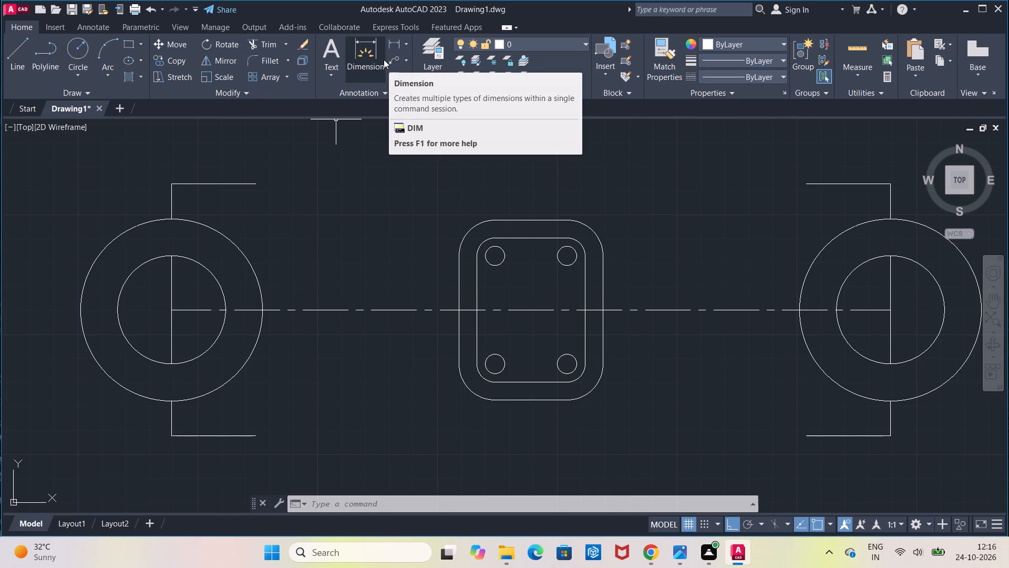
left_click(302, 72)
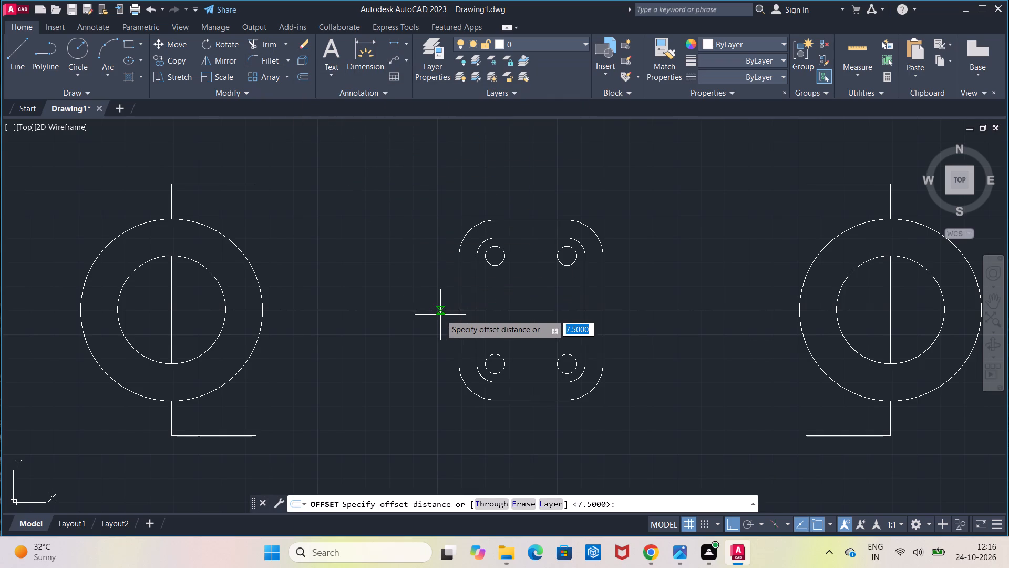
left_click(459, 310)
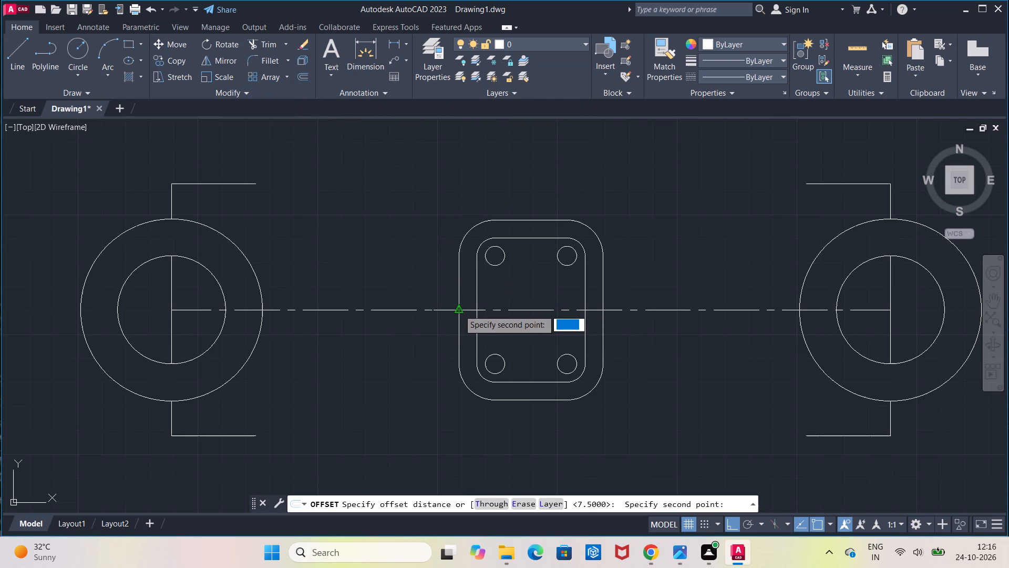
type("15")
key("Return")
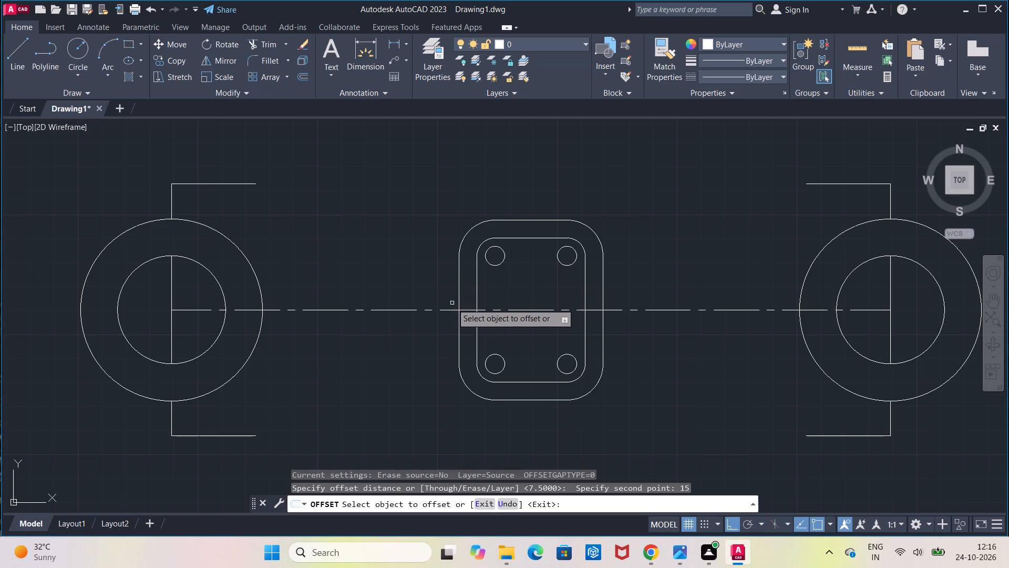
left_click(452, 309)
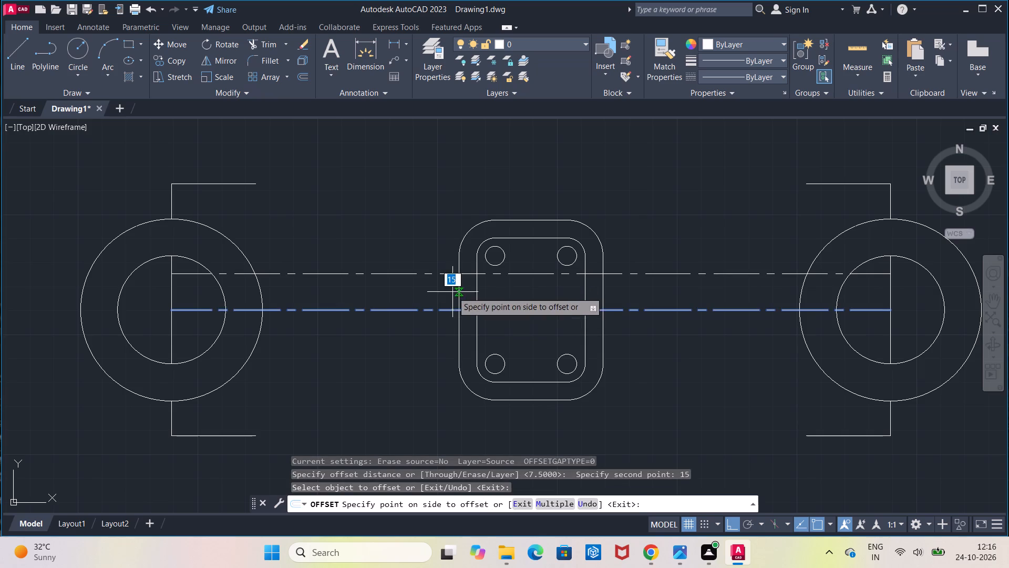
left_click(452, 292)
left_click(451, 309)
left_click(448, 329)
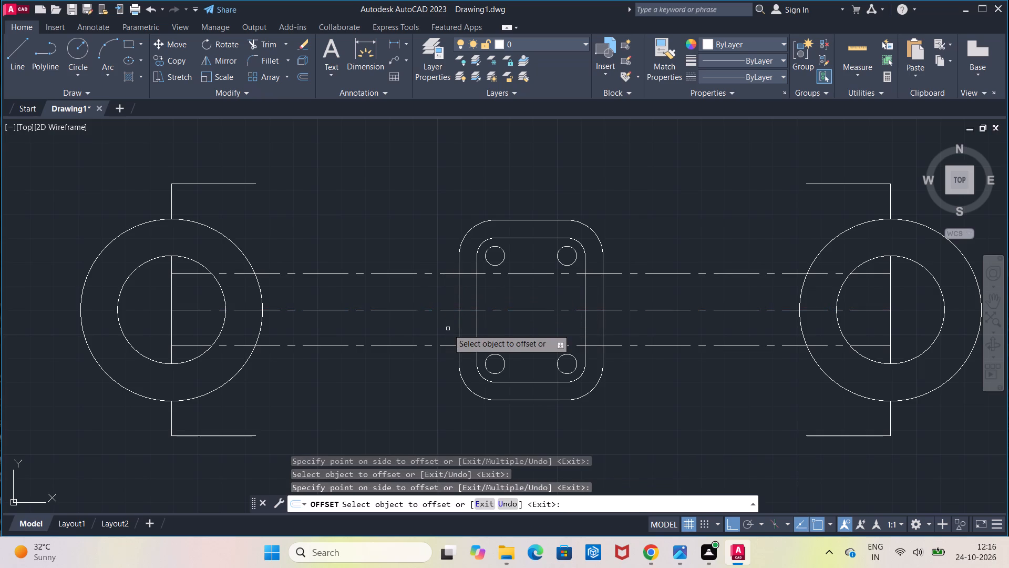
key("Escape")
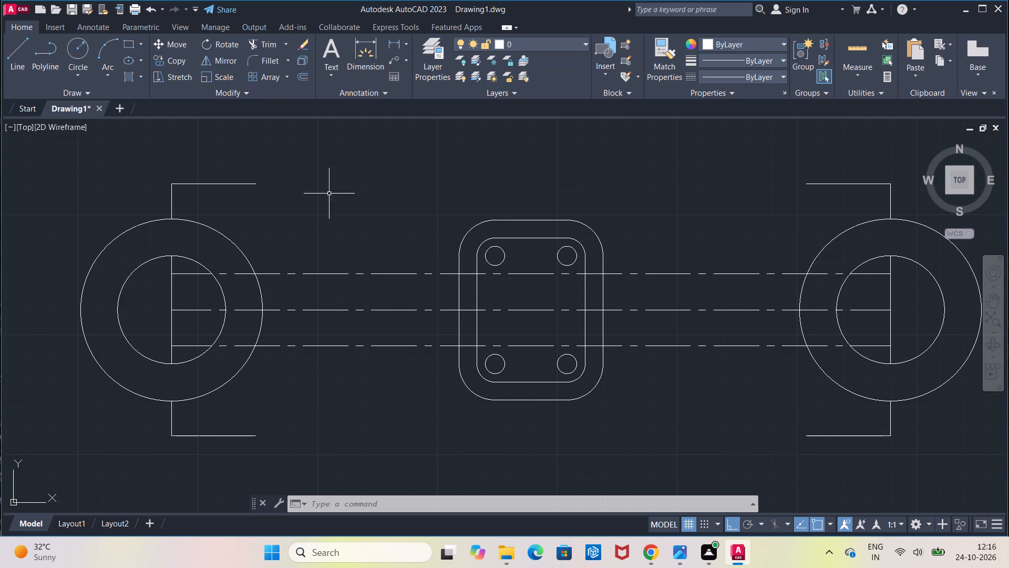
Trim the centreline and its two offset lines inside the left circle pair, back to the outer circle.
left_click(277, 49)
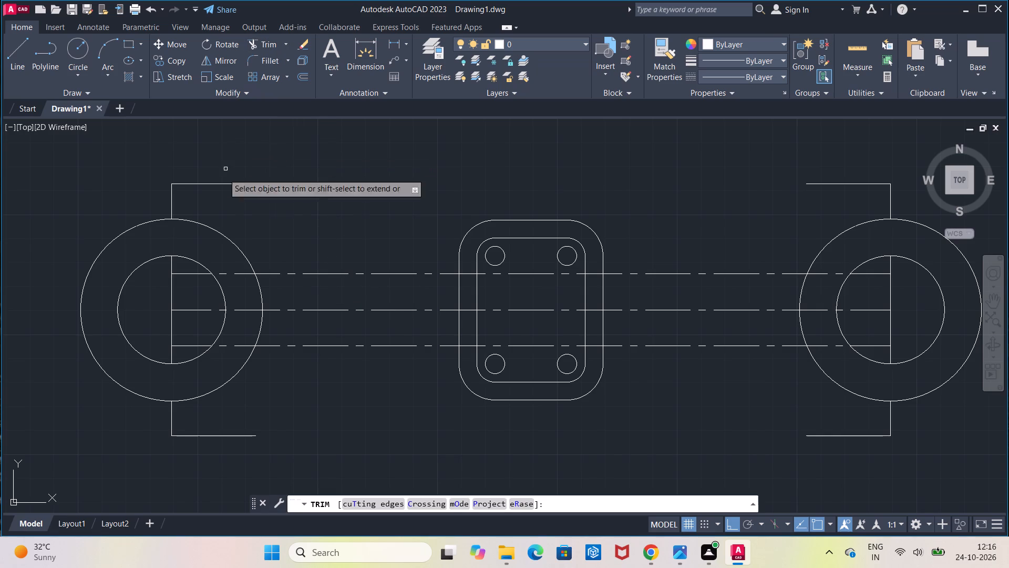
left_click(190, 274)
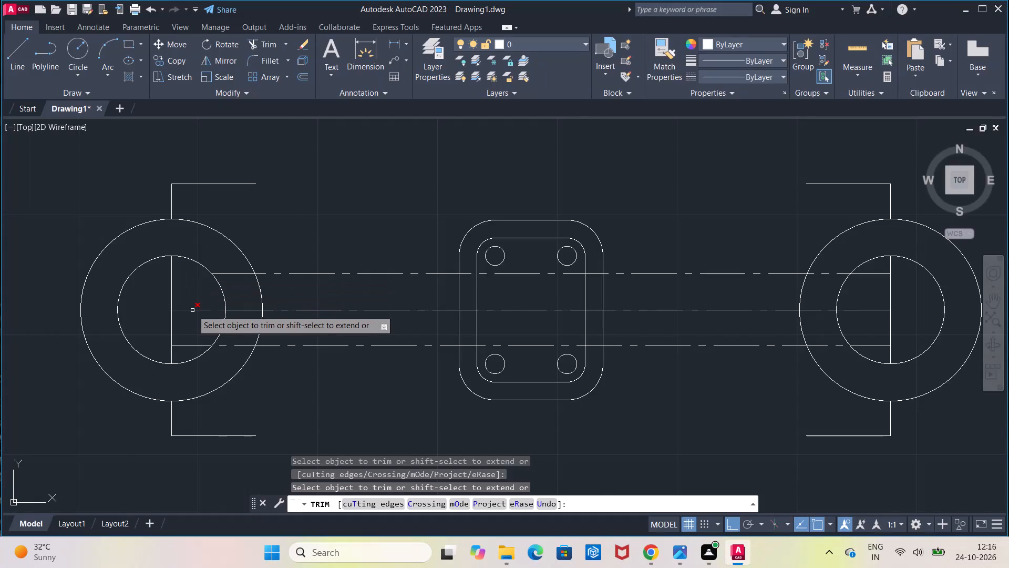
left_click(192, 310)
left_click(195, 348)
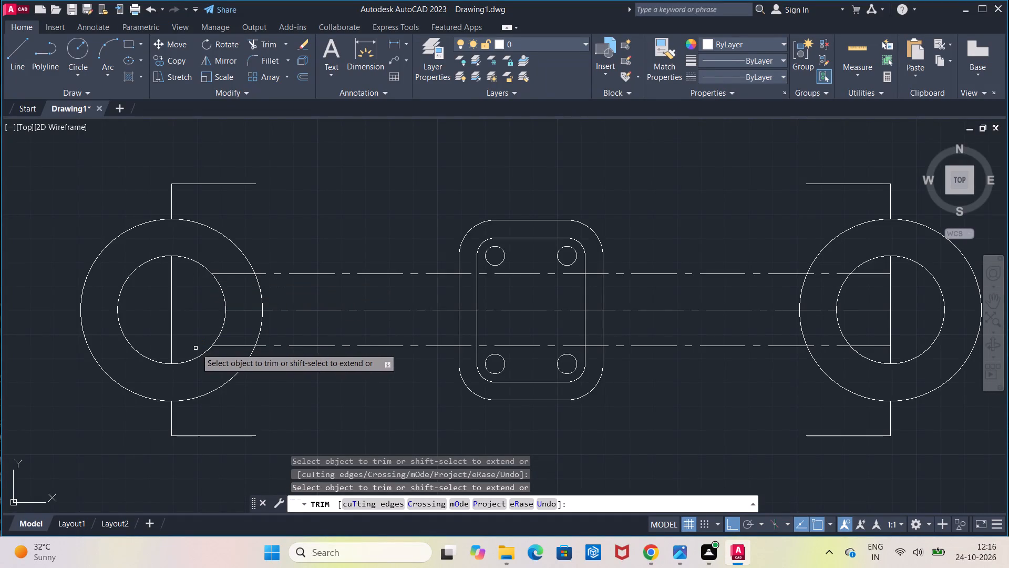
left_click(242, 347)
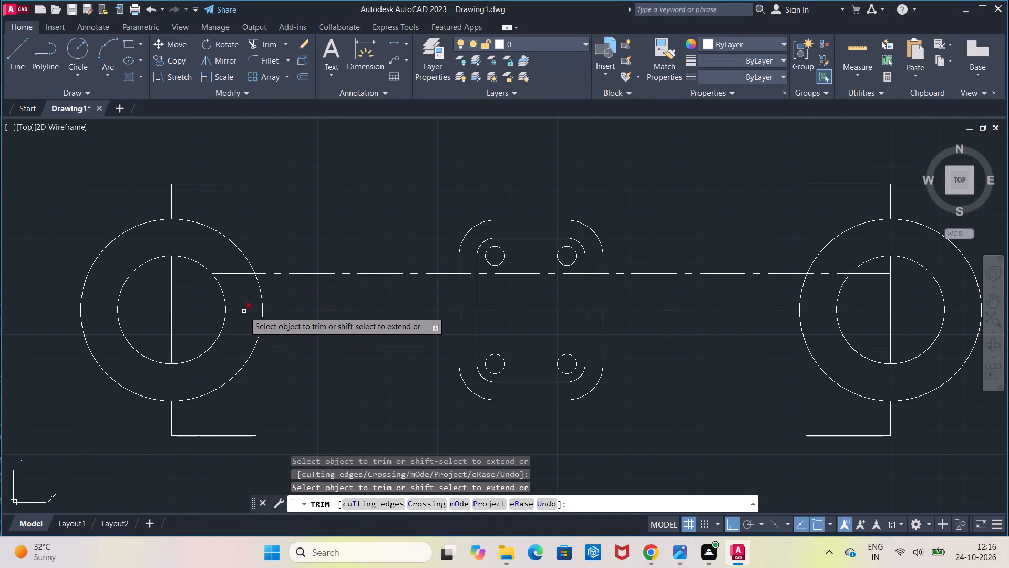
left_click(244, 311)
left_click(242, 273)
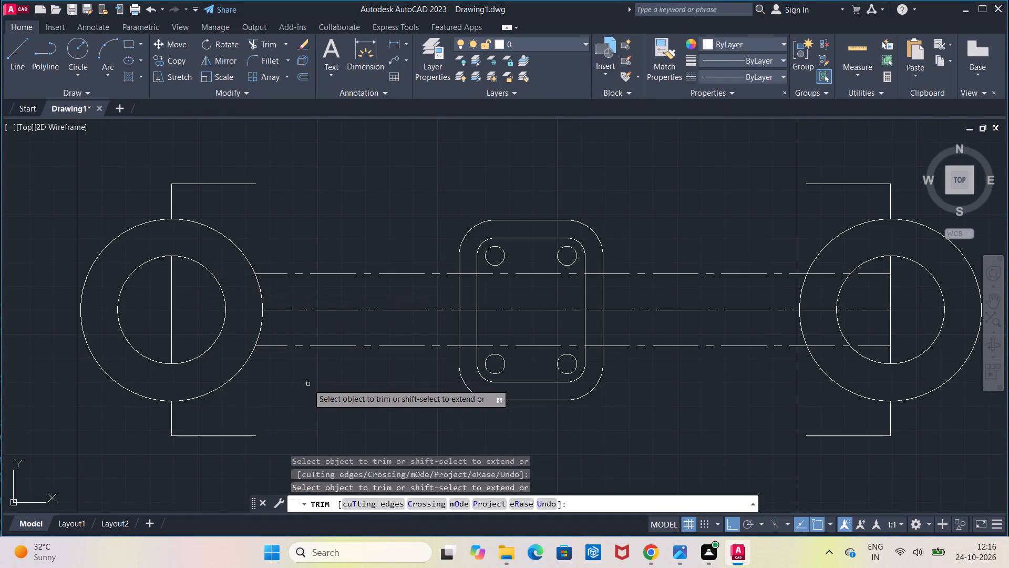
Trim the centreline and its two offset lines inside the right circle pair, back to the outer circle.
left_click(866, 346)
left_click(867, 310)
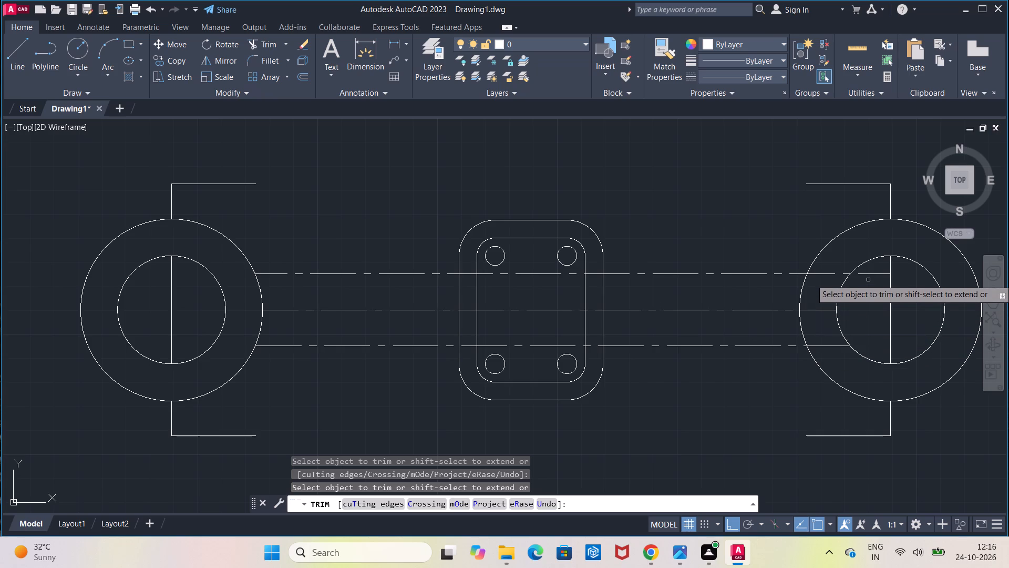
left_click(869, 275)
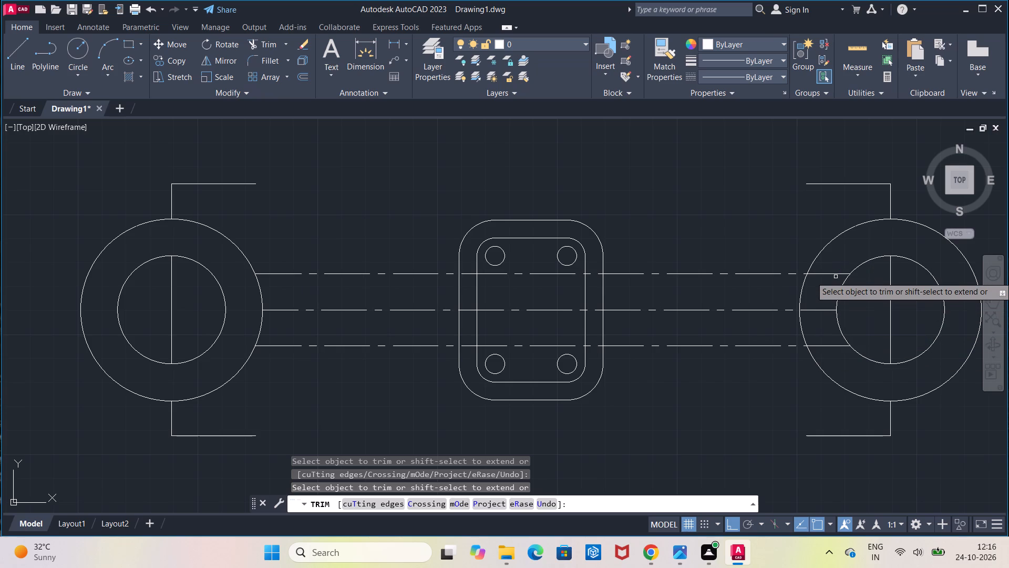
left_click(825, 275)
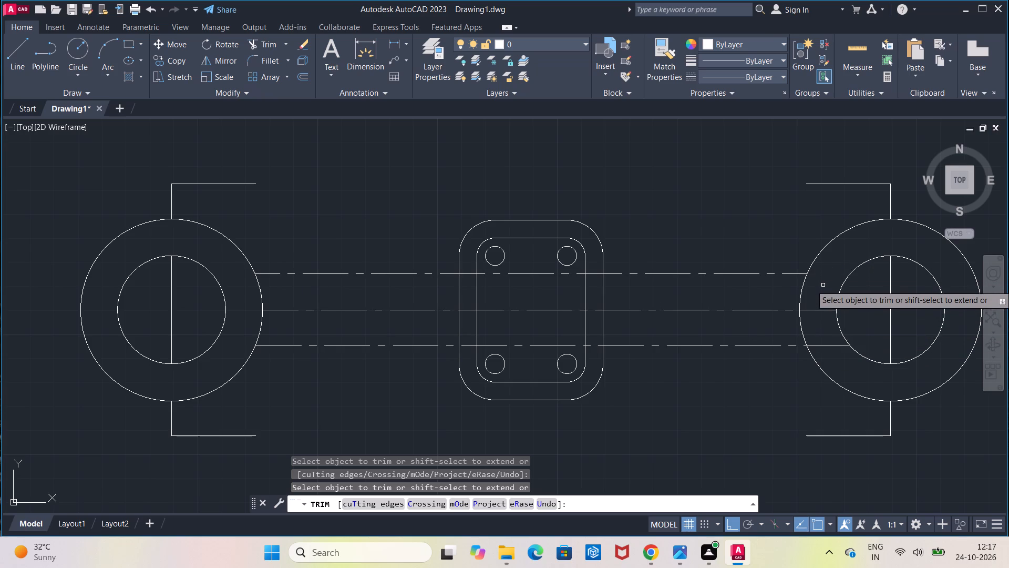
left_click(817, 310)
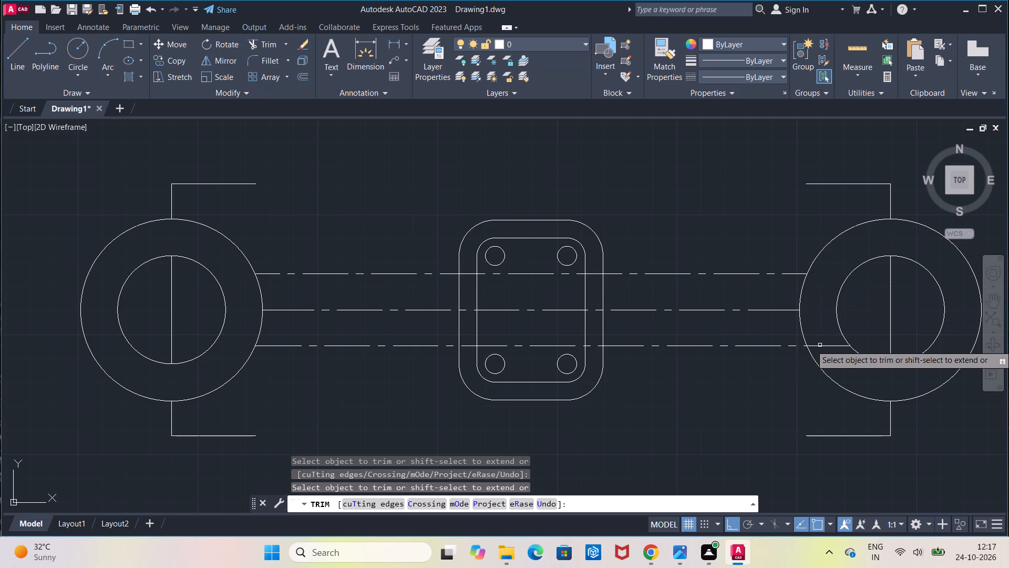
left_click(820, 345)
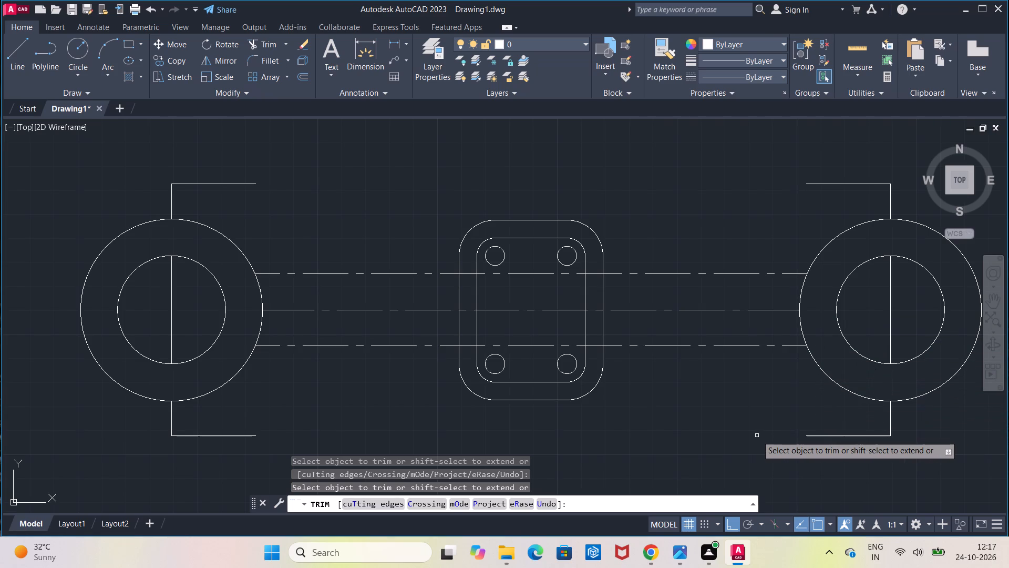
Trim away the three horizontal lines between the outer rectangle and the outer circles on both sides.
left_click_drag(723, 403, 726, 339)
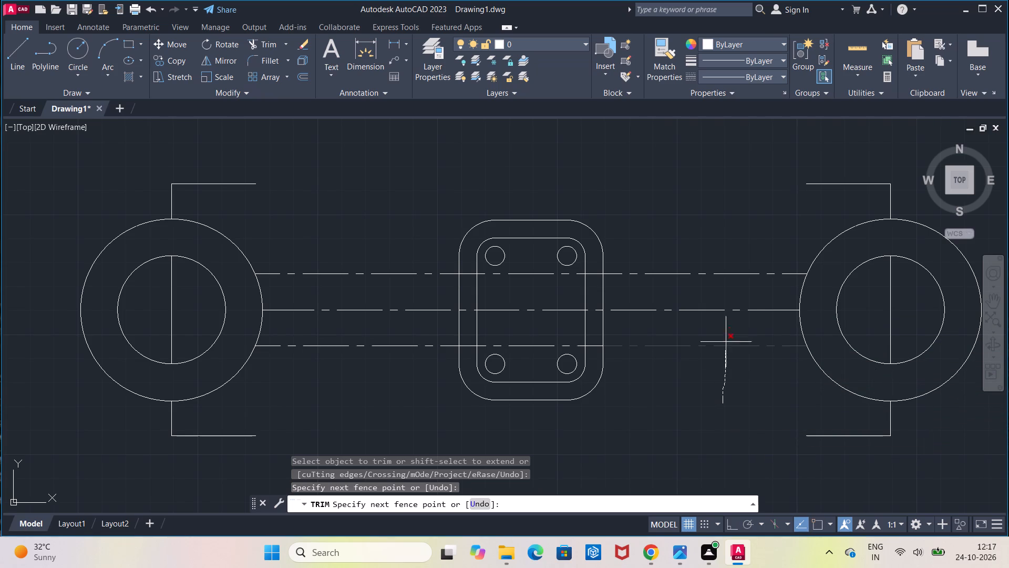
left_click_drag(726, 339, 718, 262)
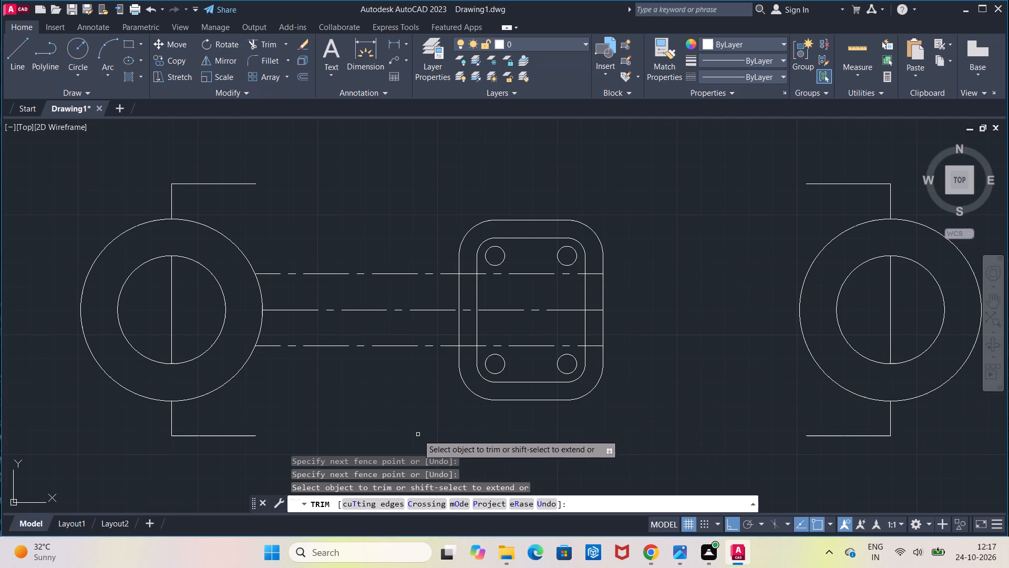
left_click_drag(415, 433, 408, 258)
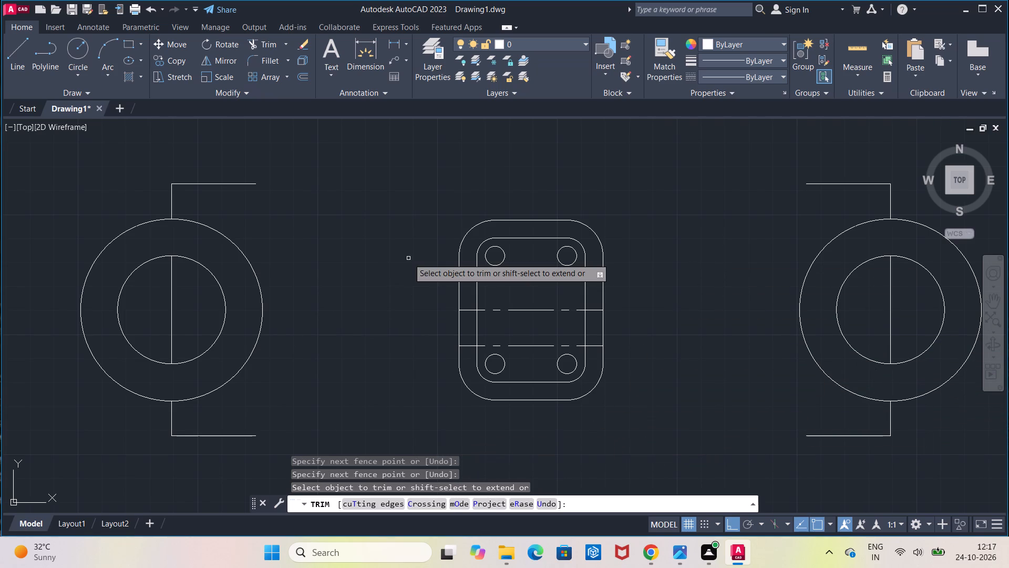
key("Escape")
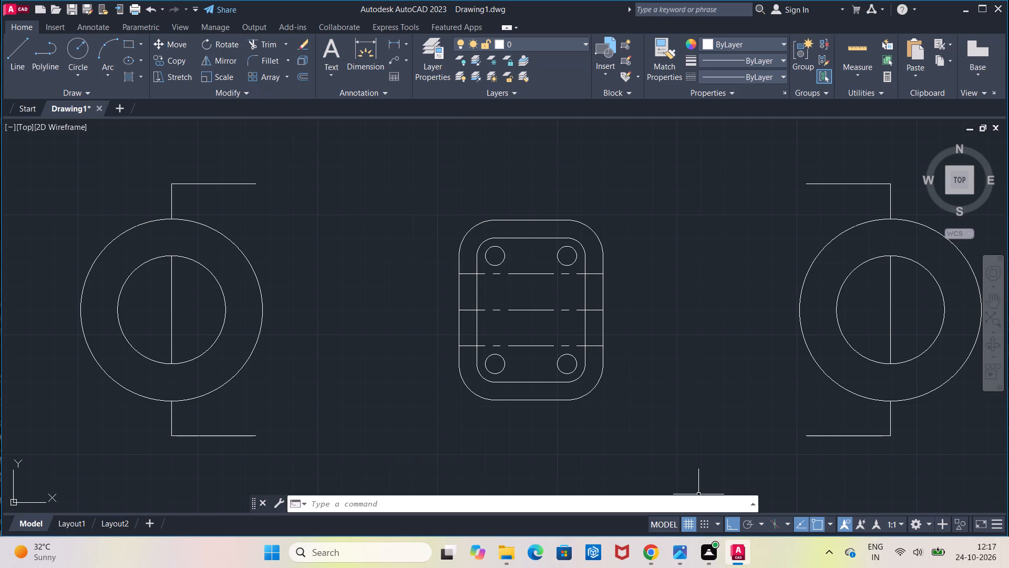
With Ortho off, draw sloped lines joining the left bracket's upper and lower ends to the offset line ends on the outer rectangle's left edge.
left_click(730, 524)
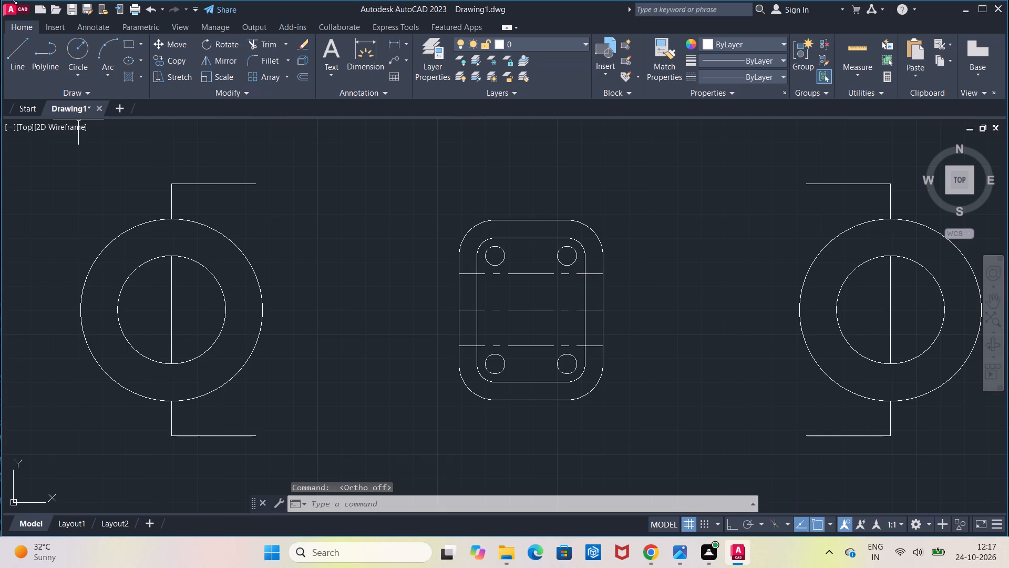
left_click(25, 47)
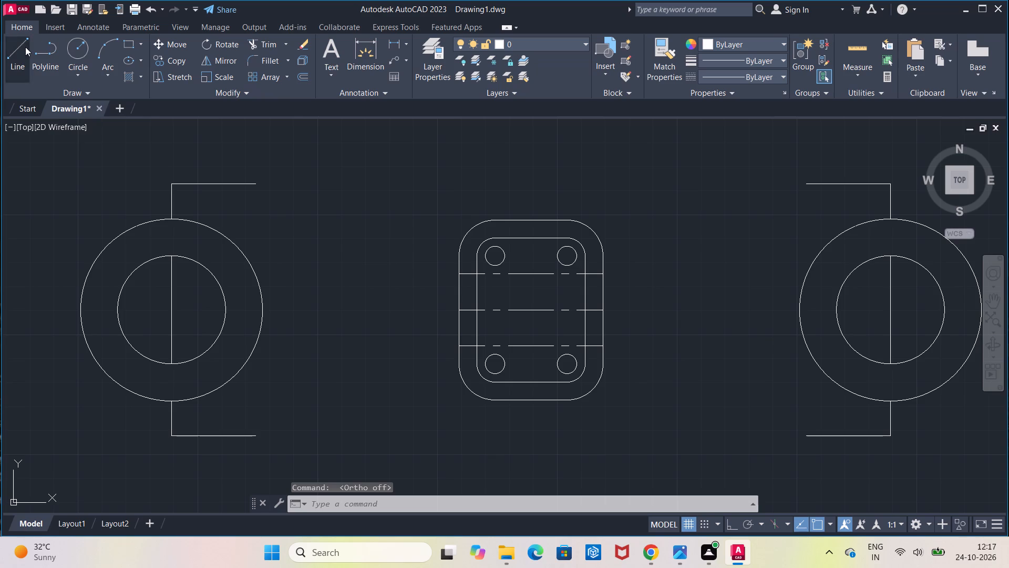
left_click(255, 187)
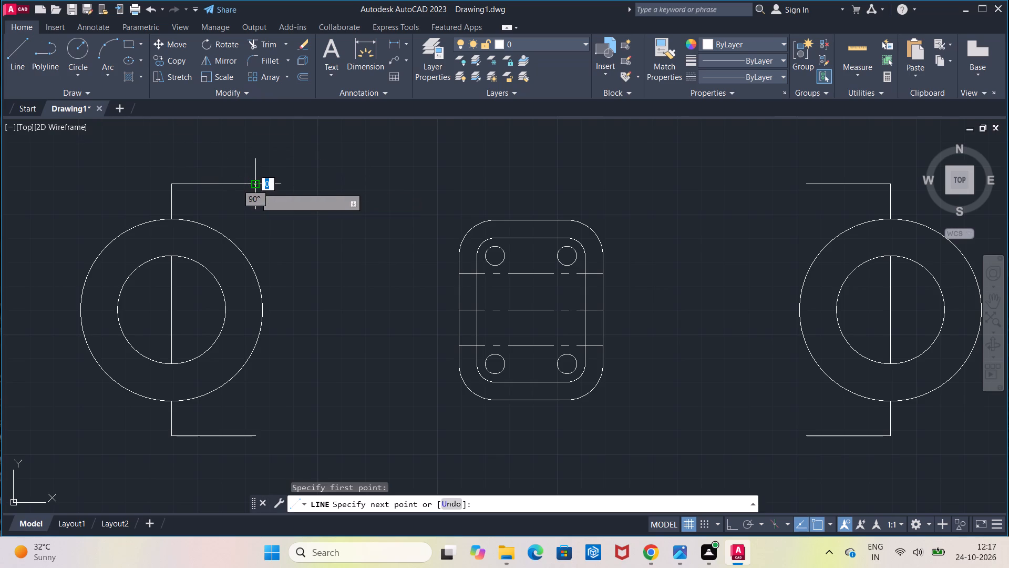
left_click(458, 276)
key("Escape")
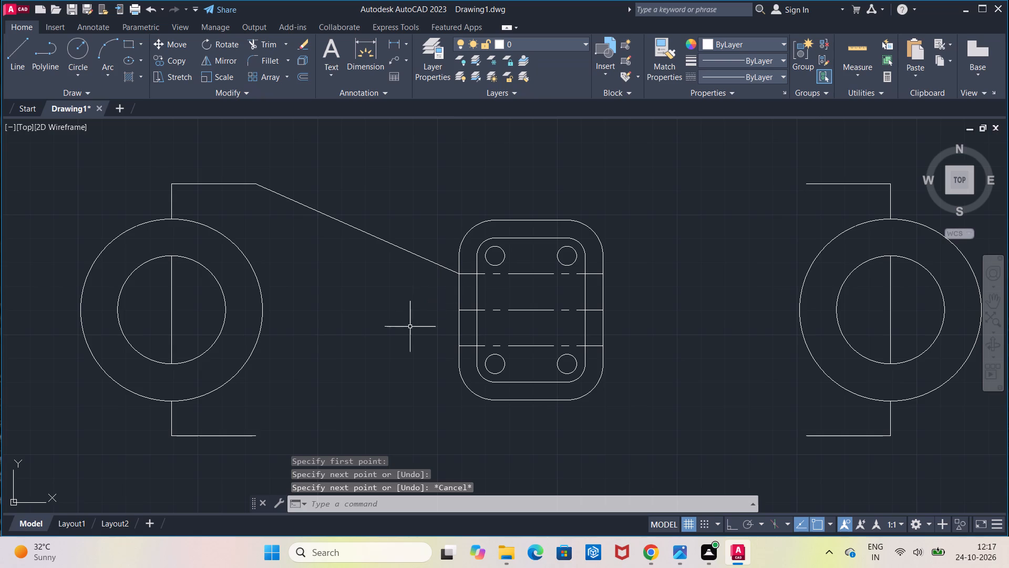
left_click(7, 59)
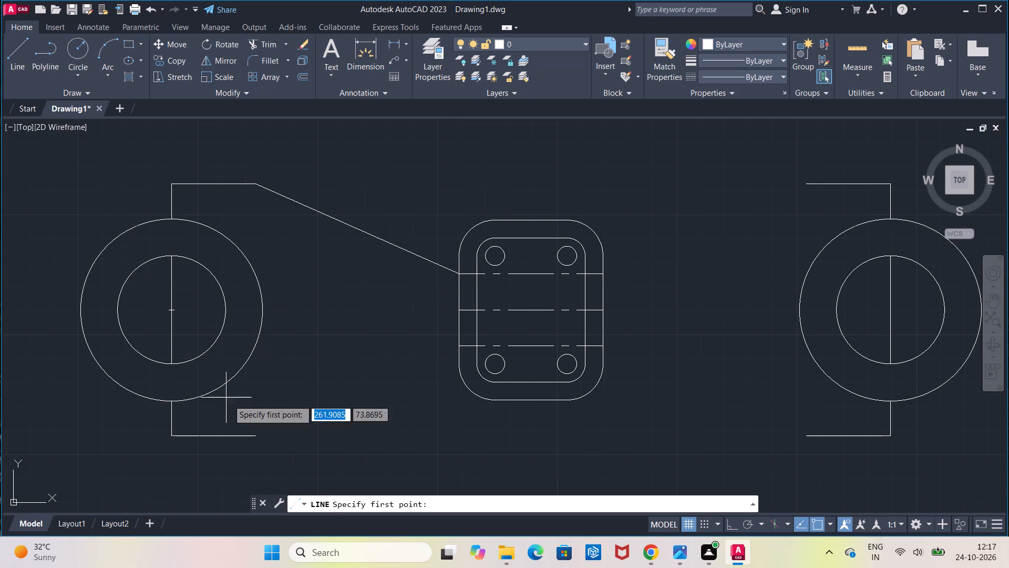
left_click(255, 433)
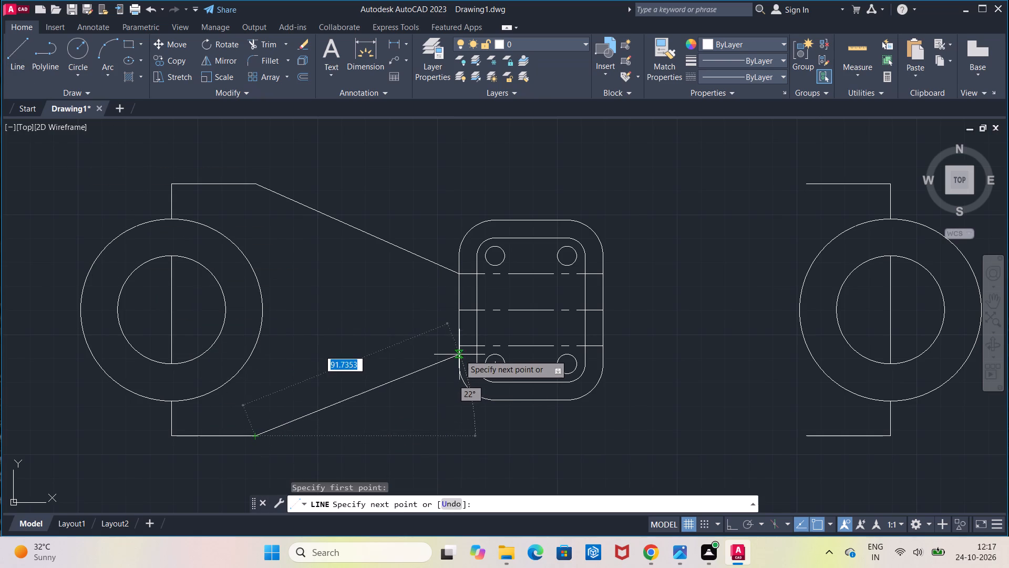
left_click(461, 347)
key("Escape")
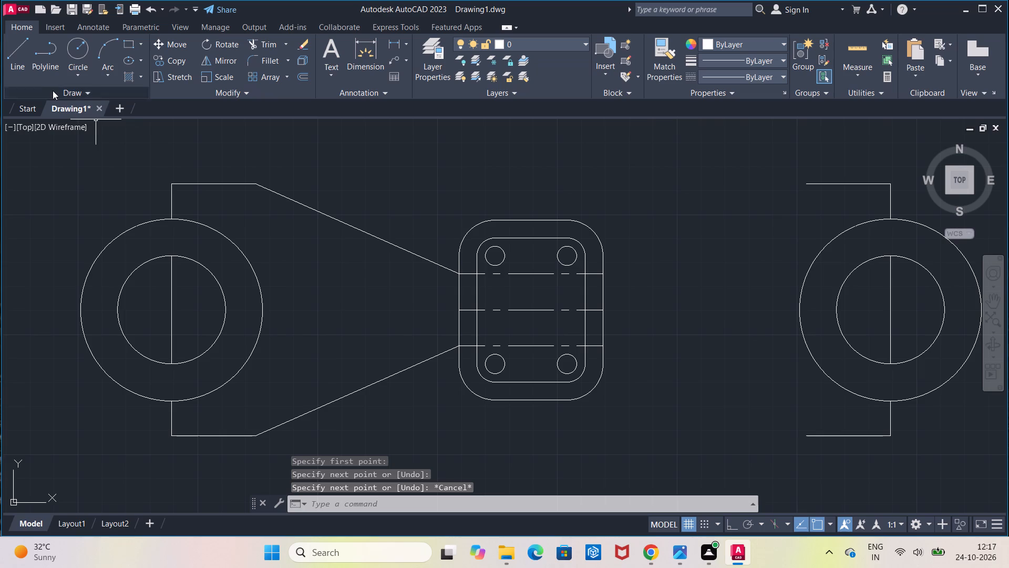
Draw sloped lines from the offset line ends on the outer rectangle's right edge to the right bracket's upper and lower ends.
left_click(27, 63)
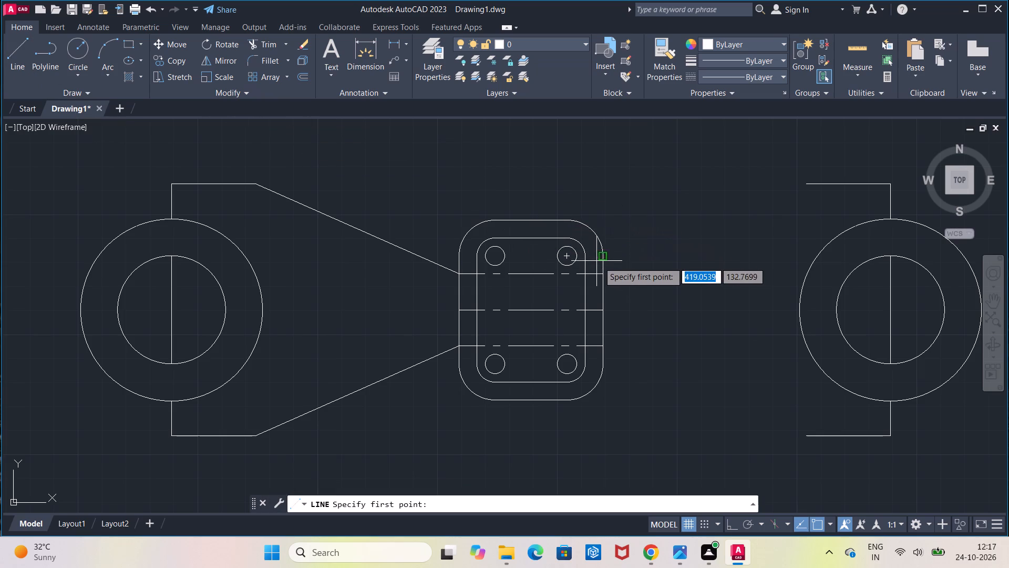
left_click(601, 272)
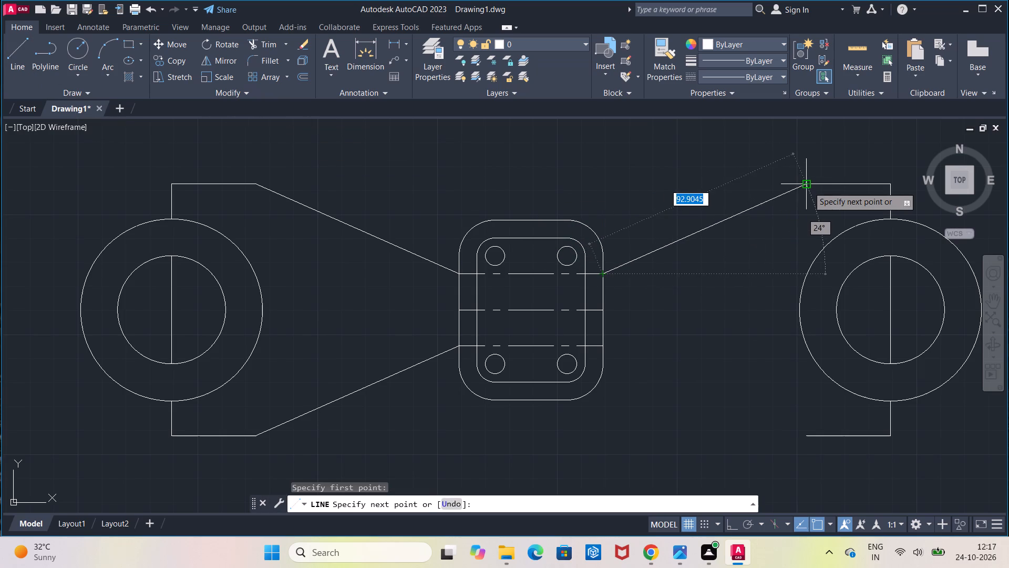
left_click(808, 187)
key("Escape")
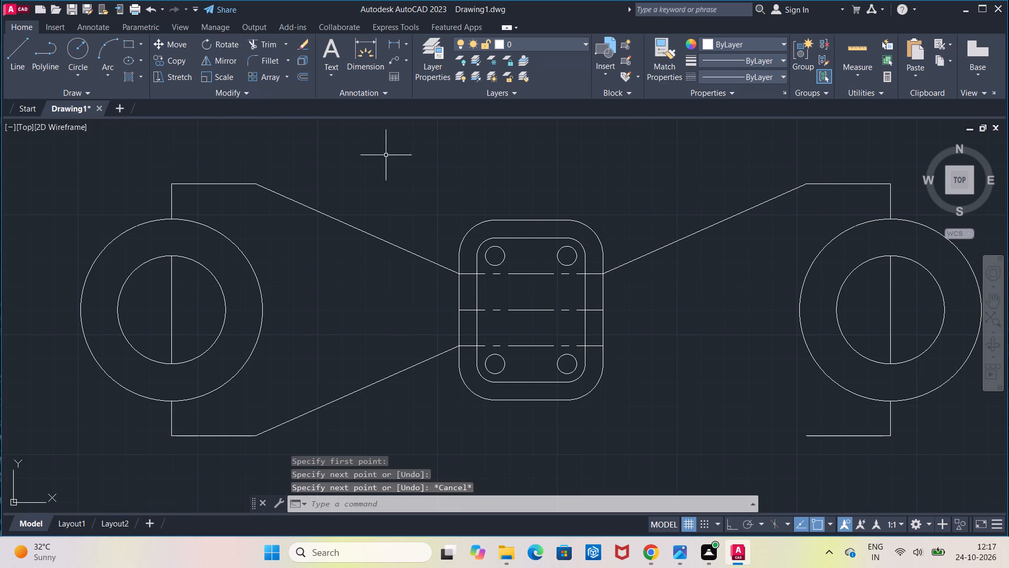
left_click(11, 65)
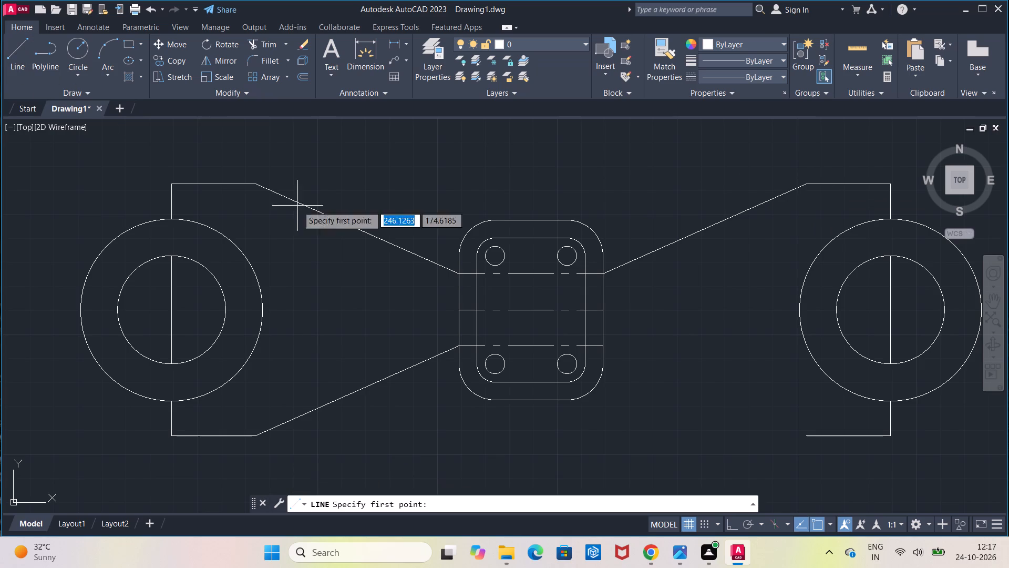
left_click(604, 348)
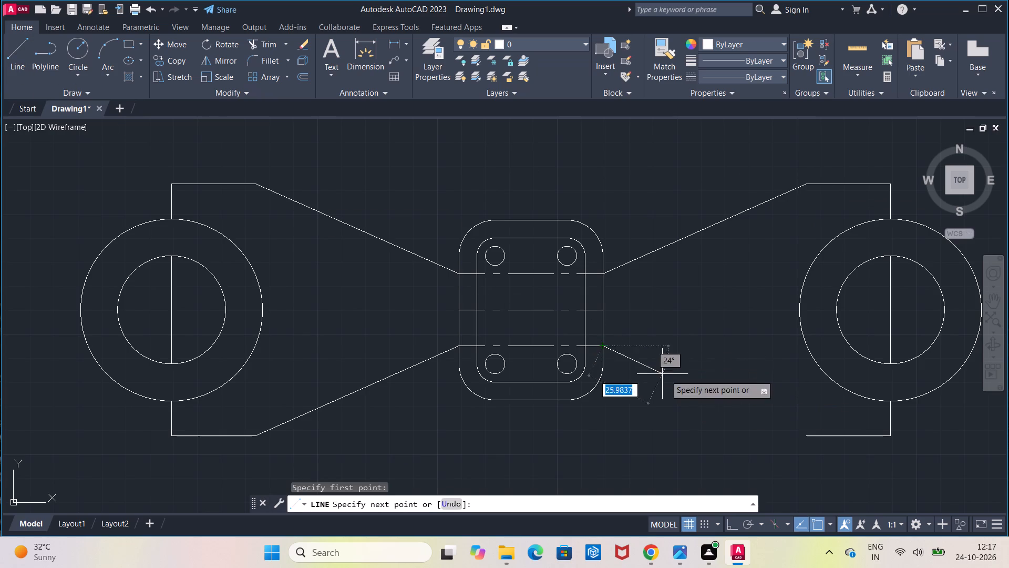
left_click(809, 434)
key("Escape")
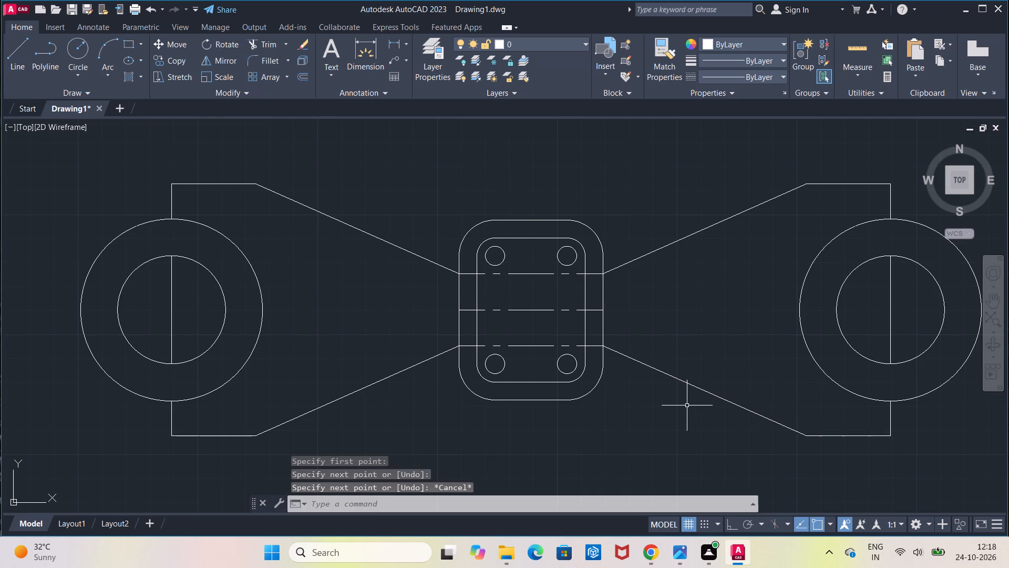
Trim away all remaining pieces of the three horizontal centre lines inside the outer and inner rectangles.
left_click(259, 48)
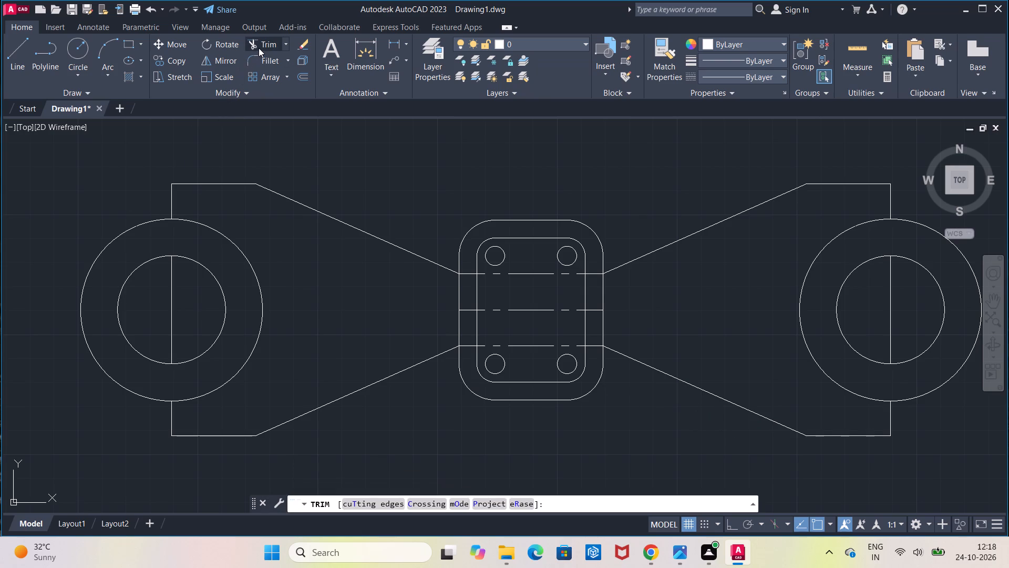
left_click(468, 273)
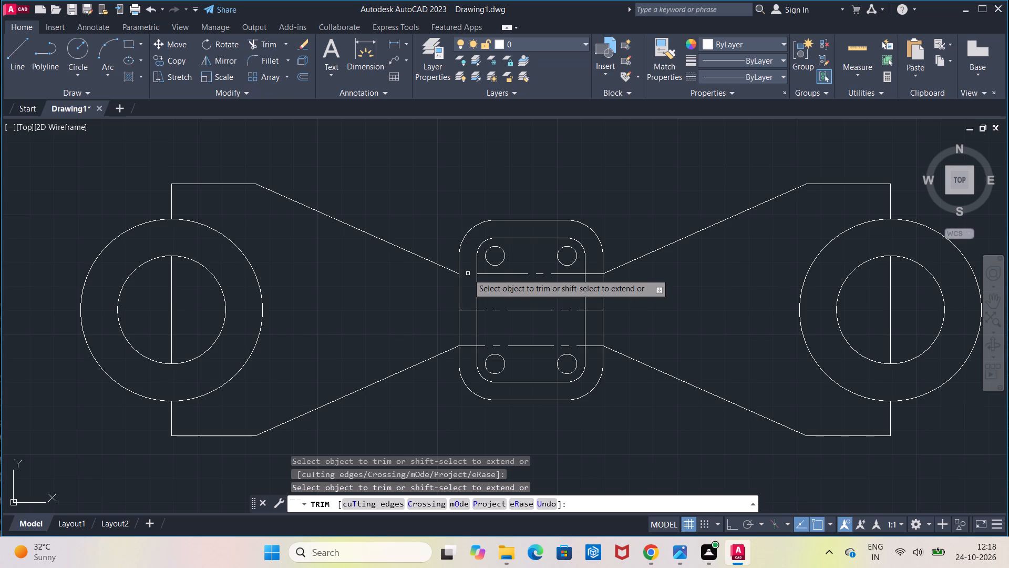
left_click(468, 346)
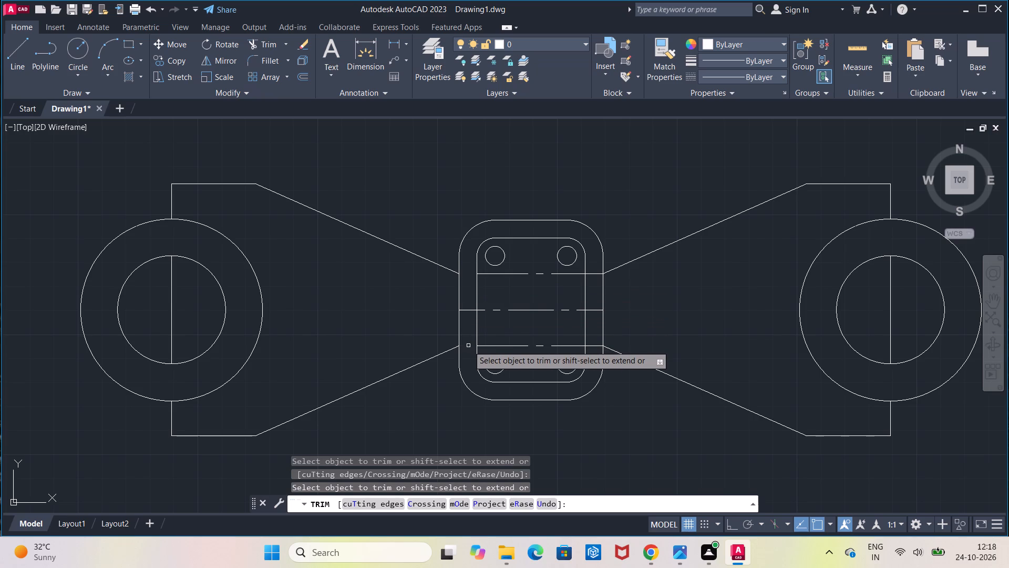
left_click(592, 346)
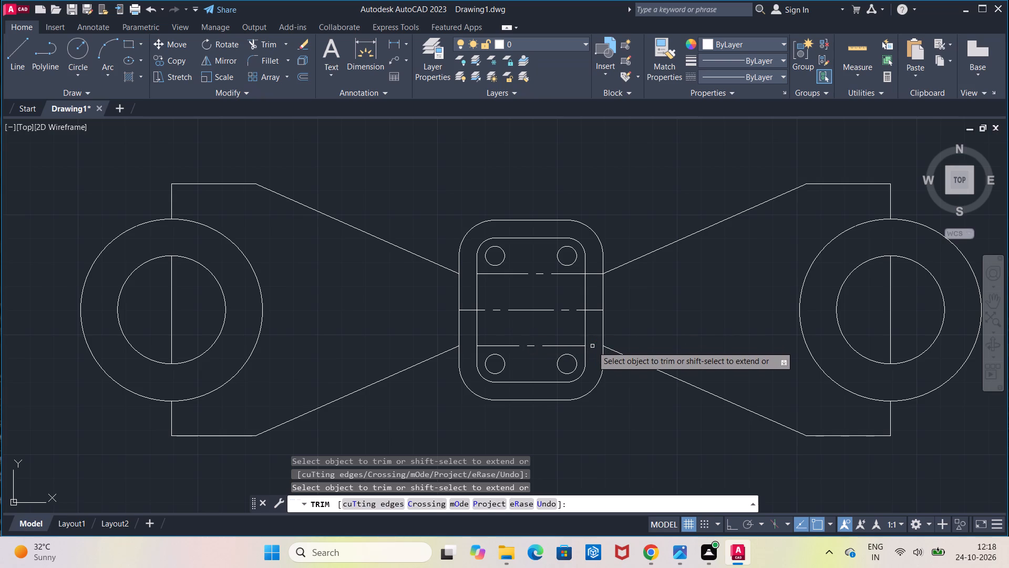
left_click(594, 312)
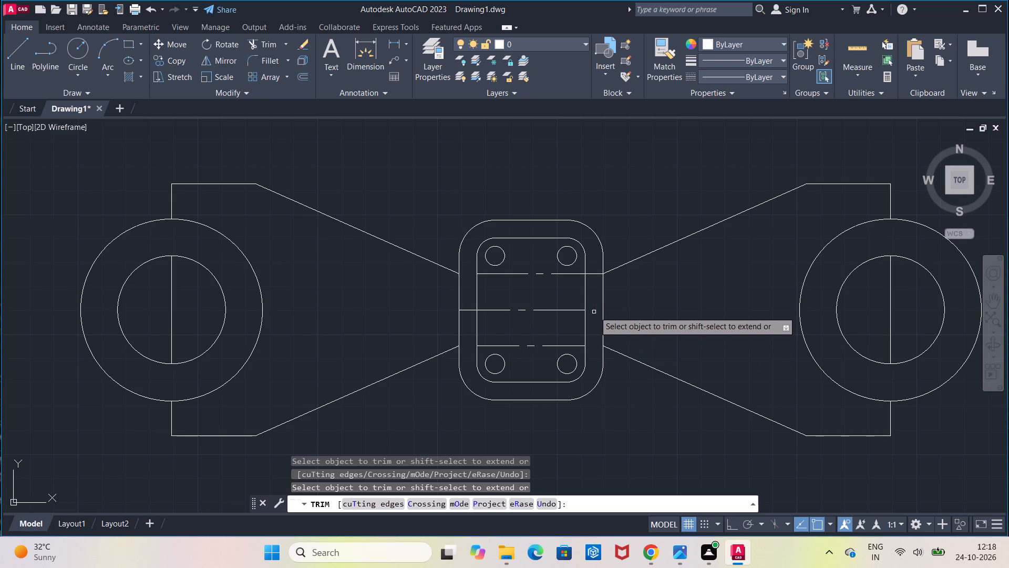
left_click(595, 273)
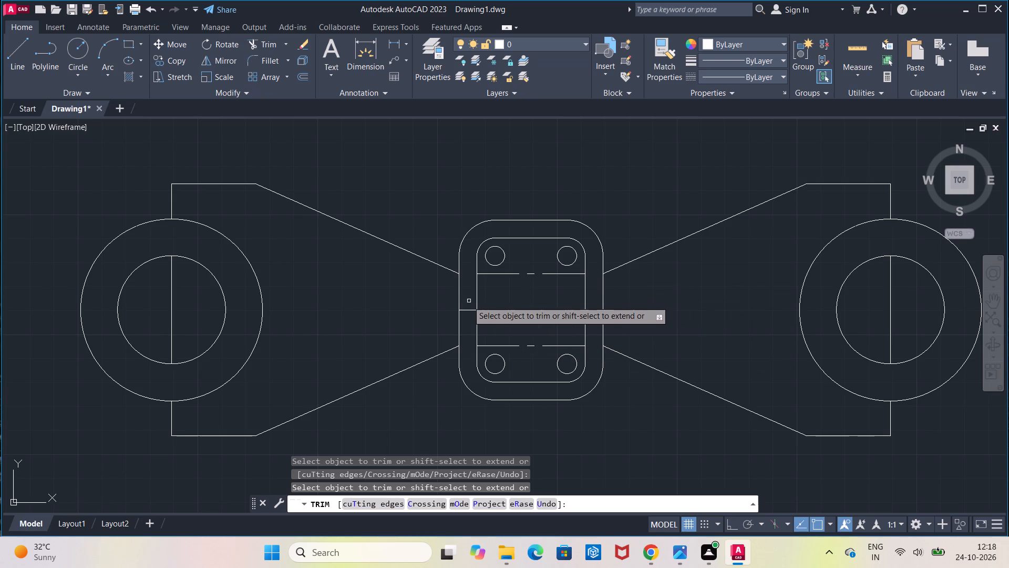
left_click(465, 309)
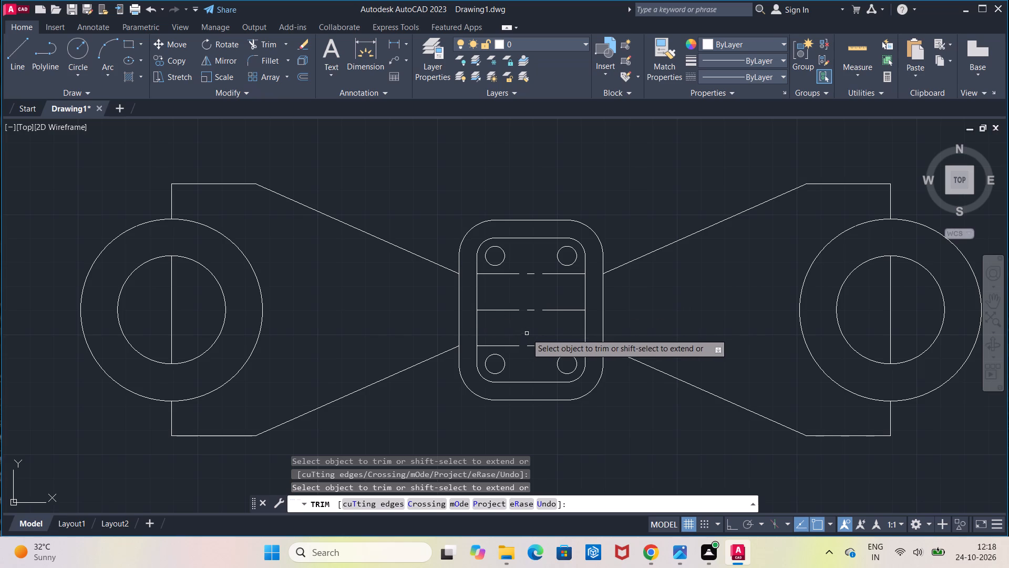
left_click_drag(519, 359, 530, 270)
key("Escape")
scroll(530, 270, "down", 1)
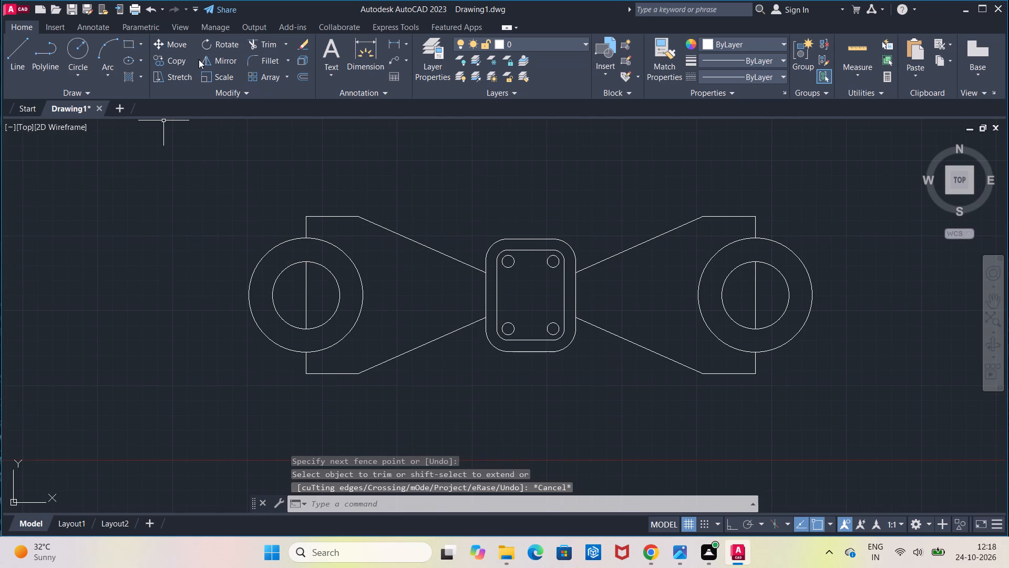
Fillet the outer rectangle's left edge and the upper-left sloped line with radius 3.
left_click(255, 63)
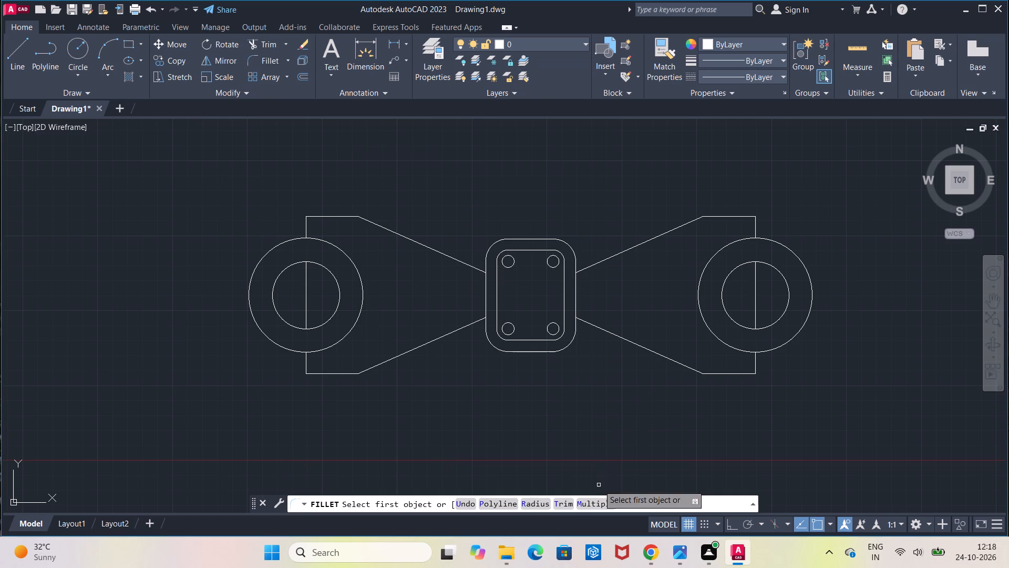
left_click(541, 507)
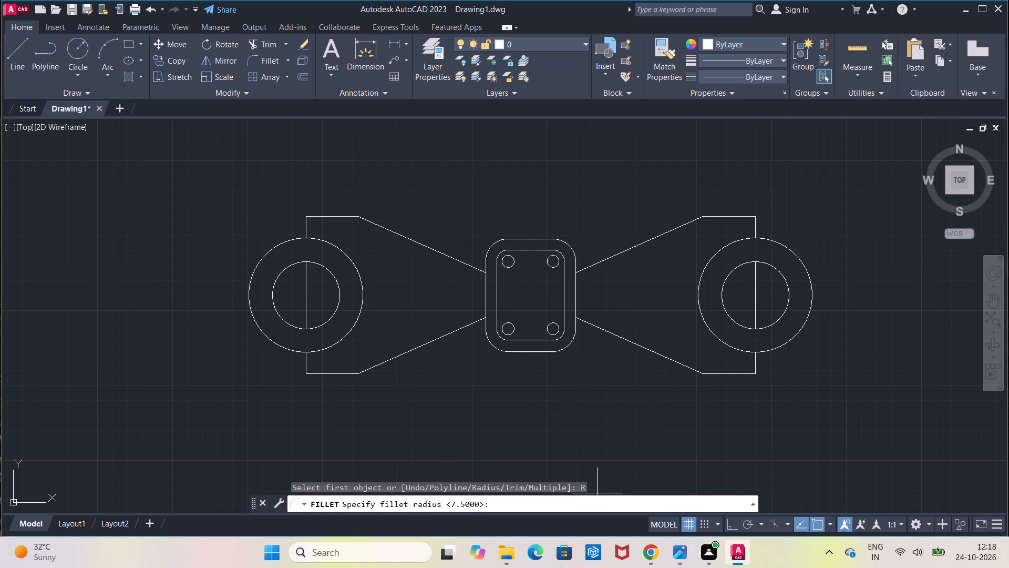
left_click(518, 506)
key("3")
key("Return")
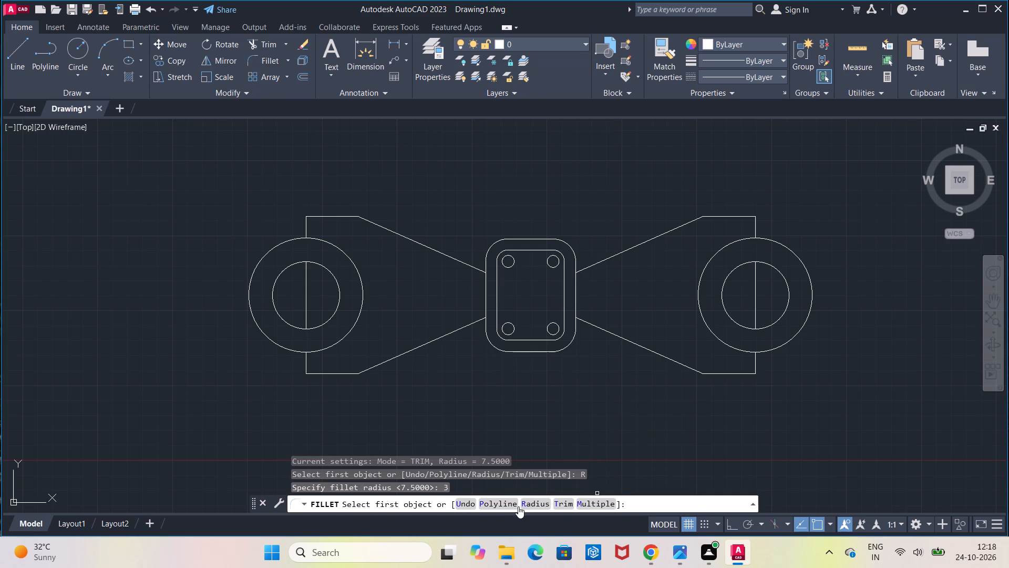
left_click(484, 267)
left_click(482, 270)
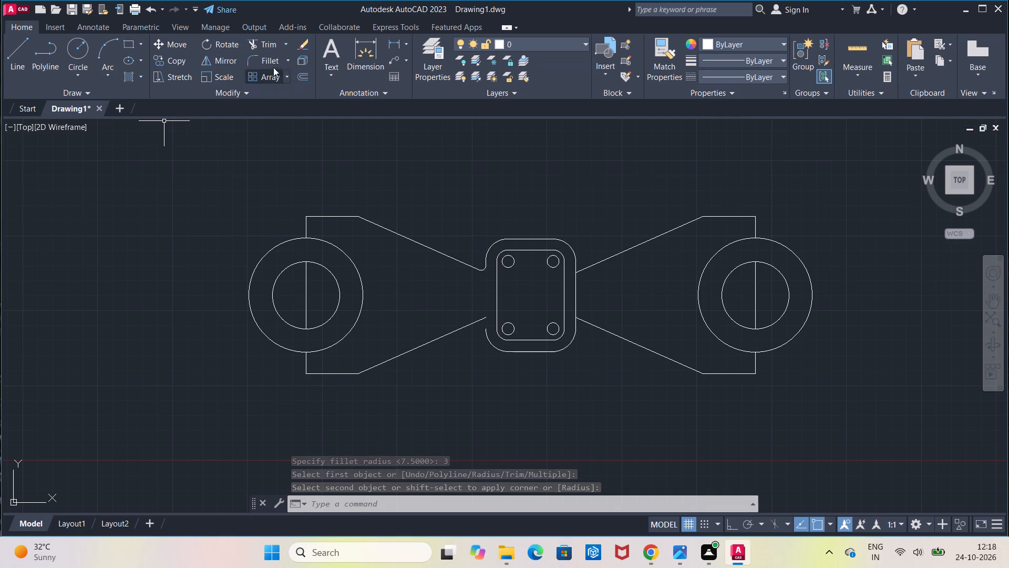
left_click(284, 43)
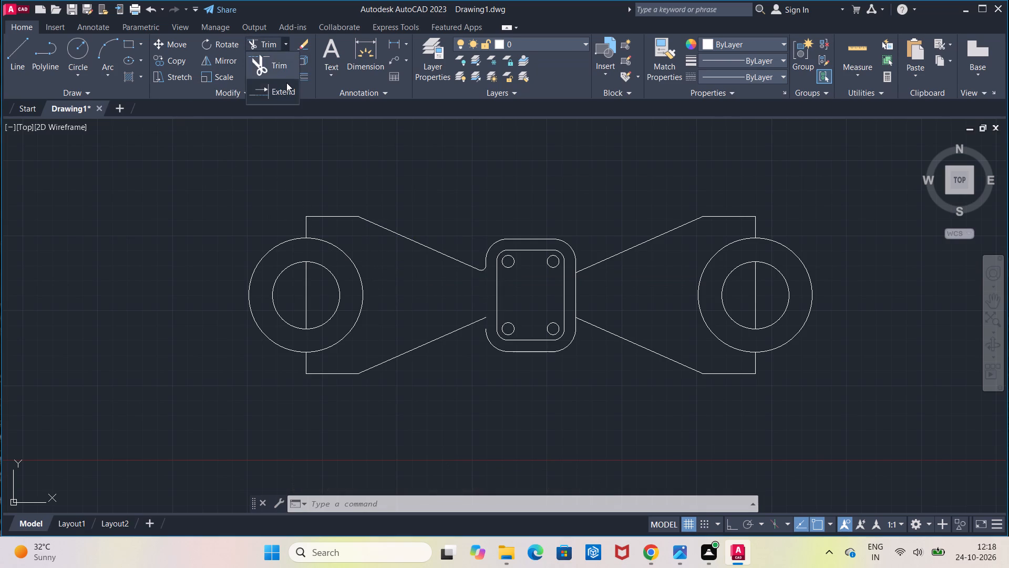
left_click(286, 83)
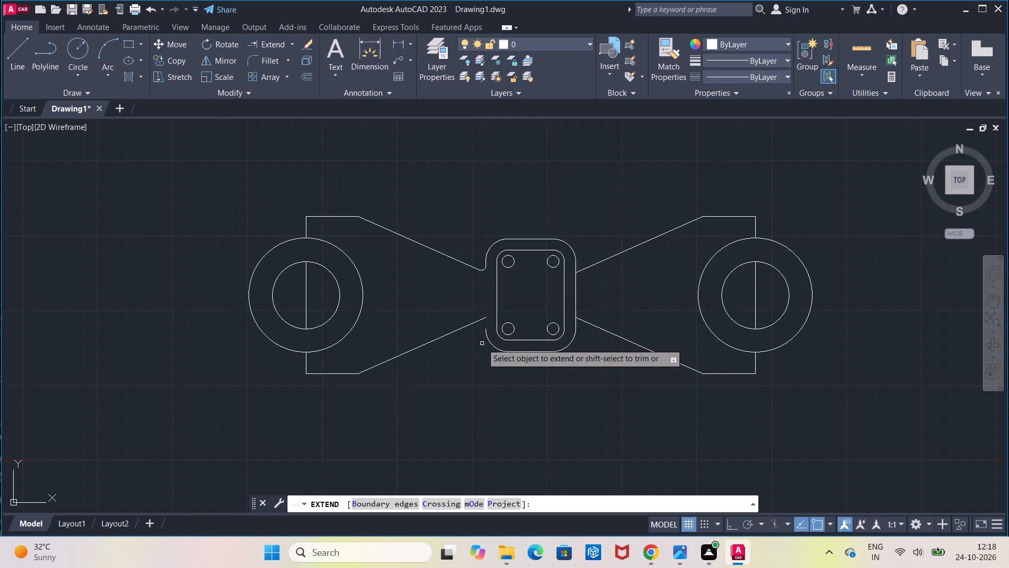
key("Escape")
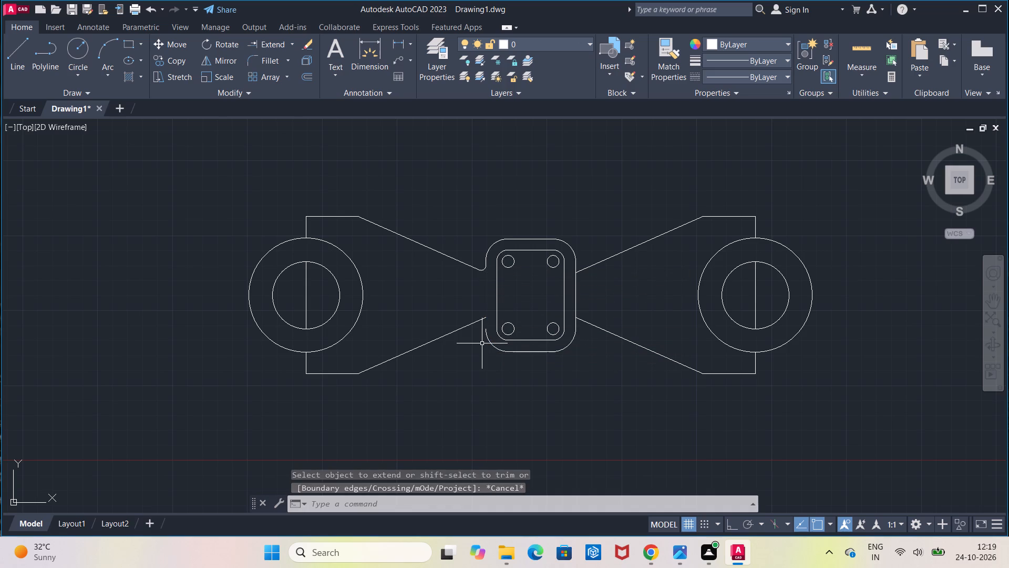
Redraw the outer rectangle's missing left edge as a vertical line from the upper fillet down to the lower-left corner arc.
left_click(16, 53)
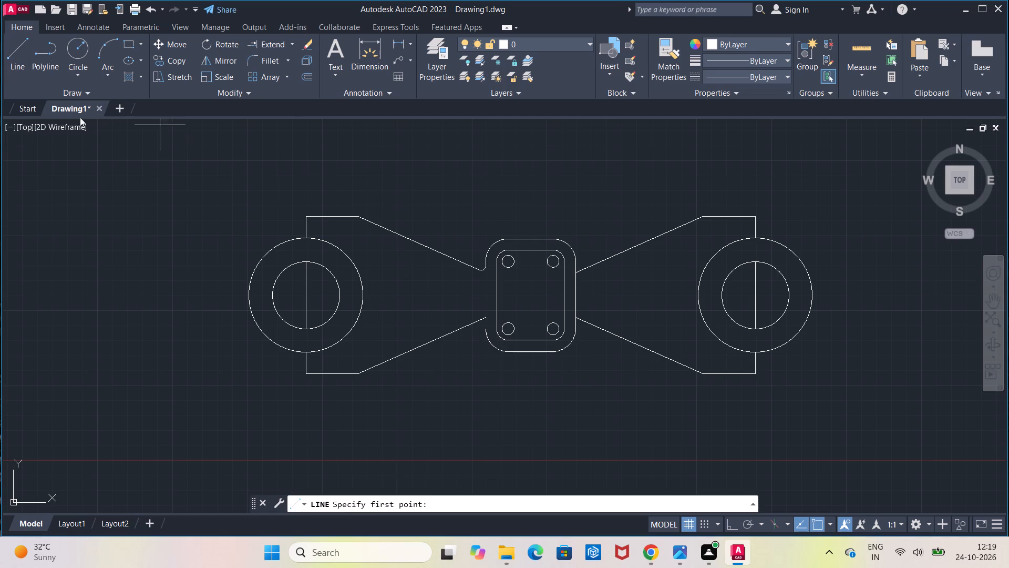
left_click(489, 266)
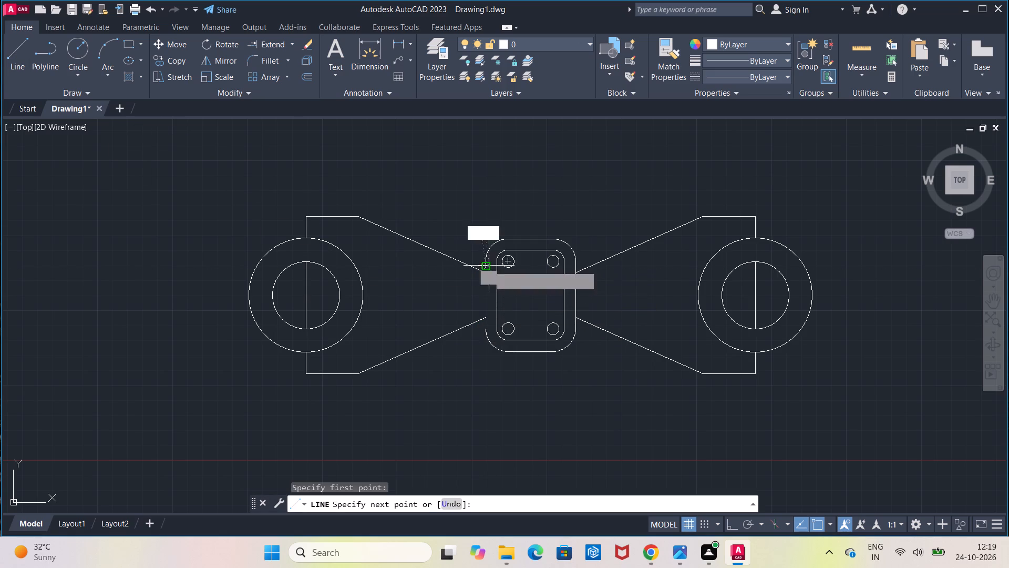
left_click(487, 332)
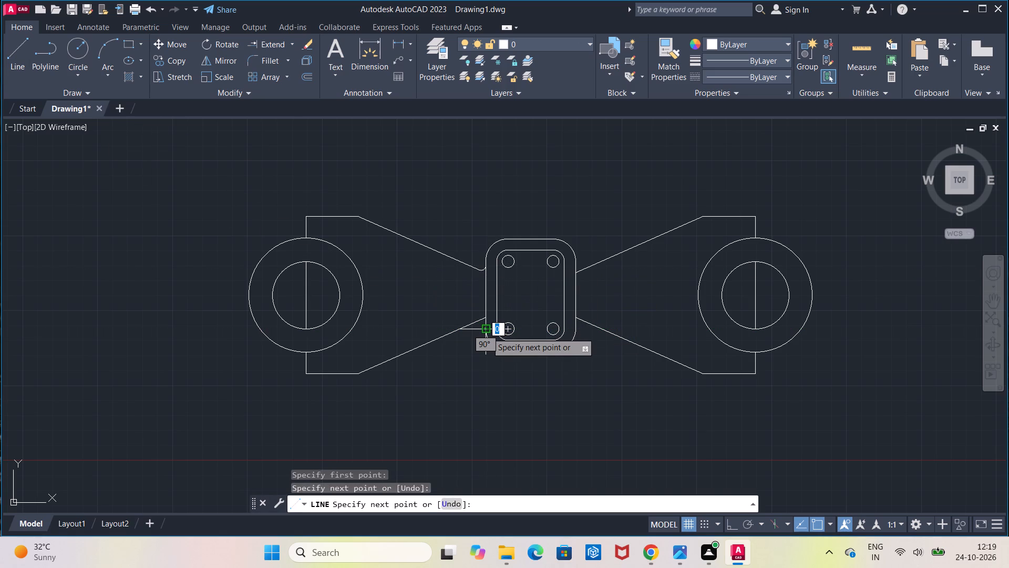
key("Escape")
Fillet the lower-left sloped line and the outer rectangle's left edge with radius 3.
scroll(487, 332, "up", 1)
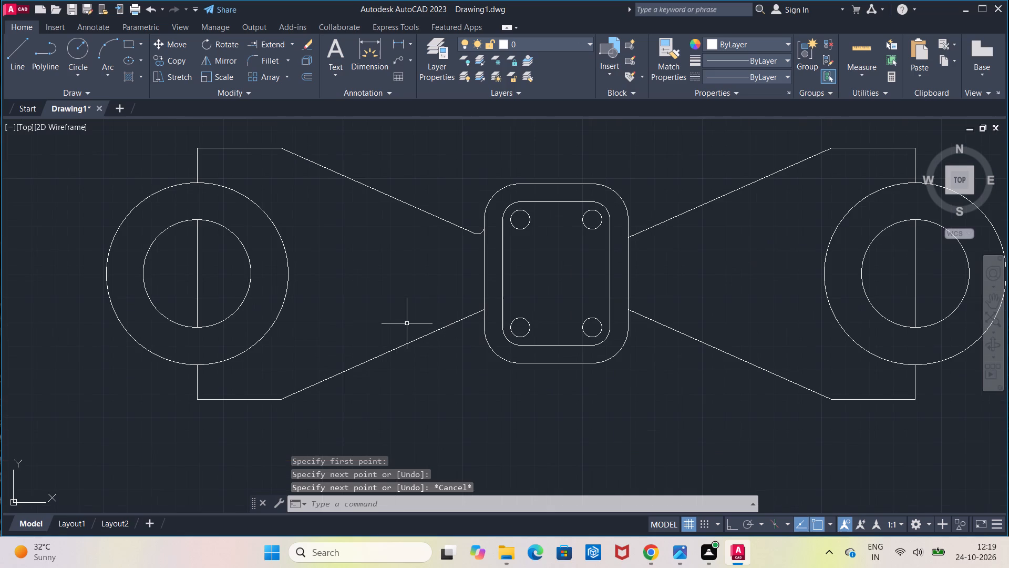
left_click(268, 60)
left_click(474, 315)
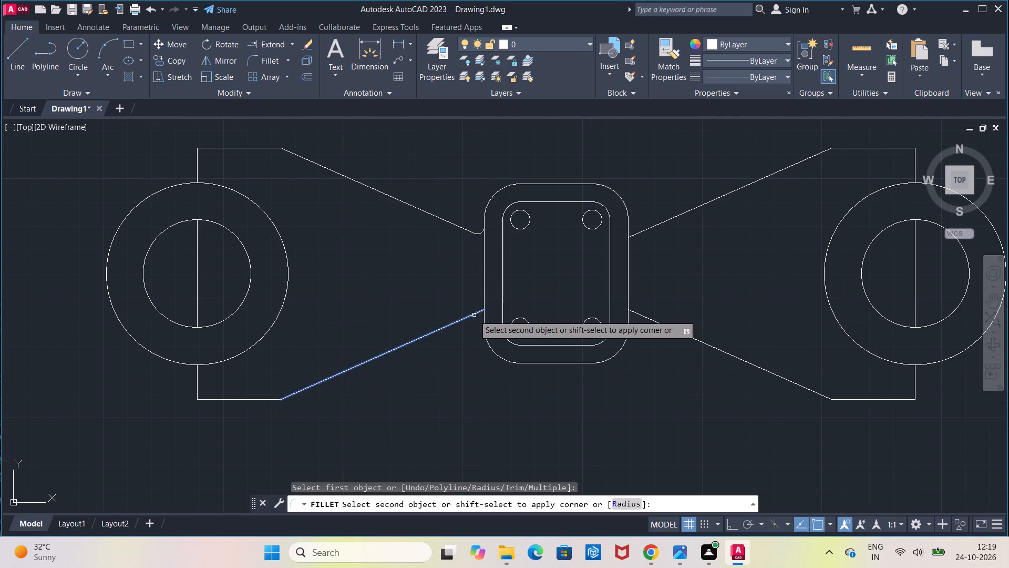
left_click(486, 315)
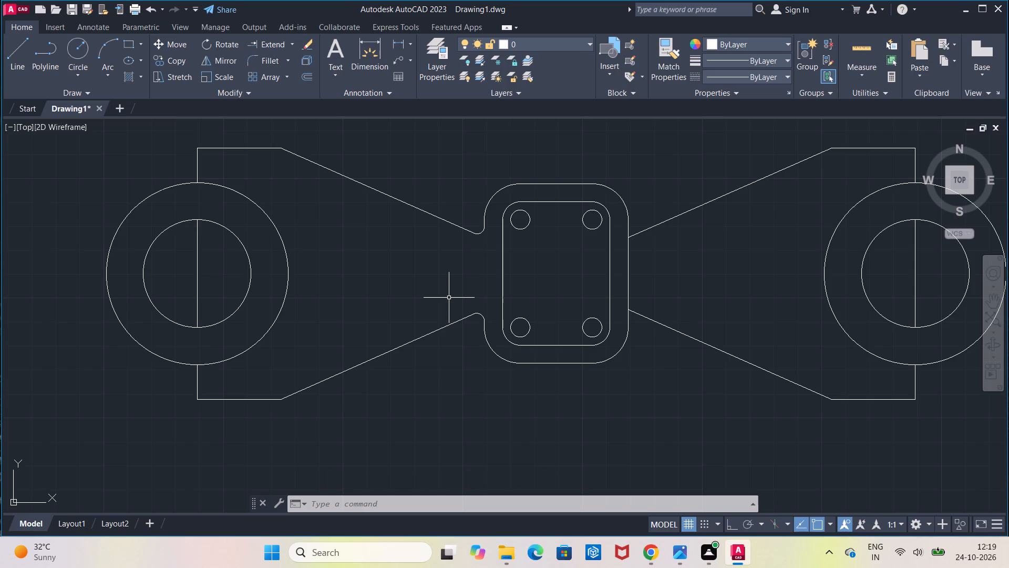
Fillet the upper-right sloped line and the outer rectangle's right edge with radius 3.
middle_click_drag(636, 279, 599, 284)
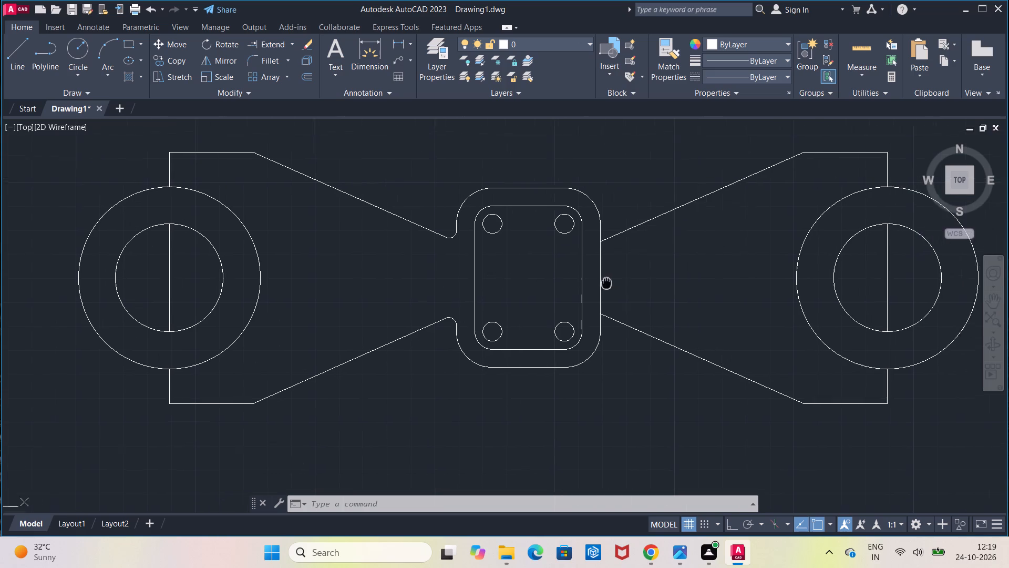
middle_click_drag(599, 284, 501, 290)
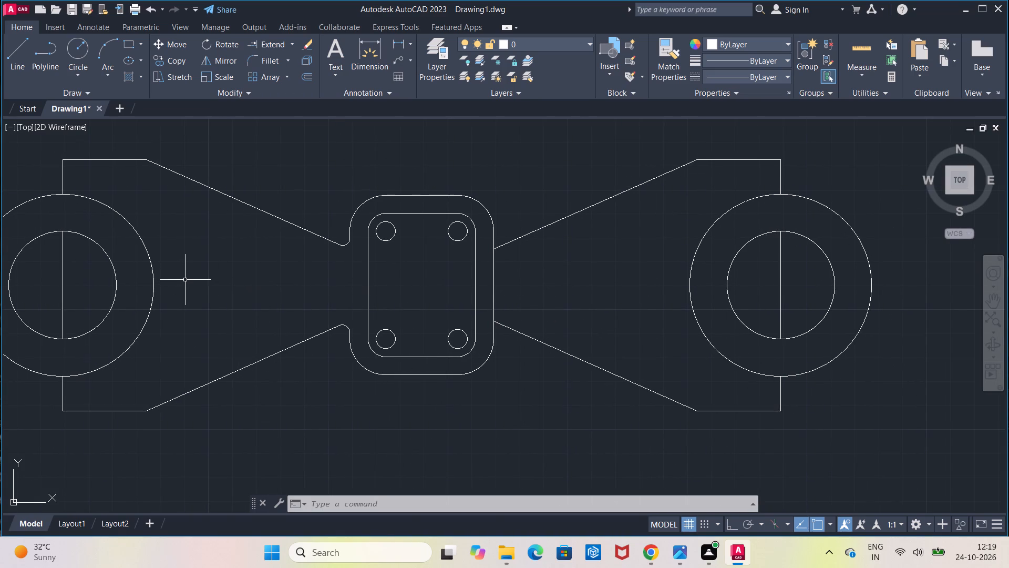
left_click(270, 67)
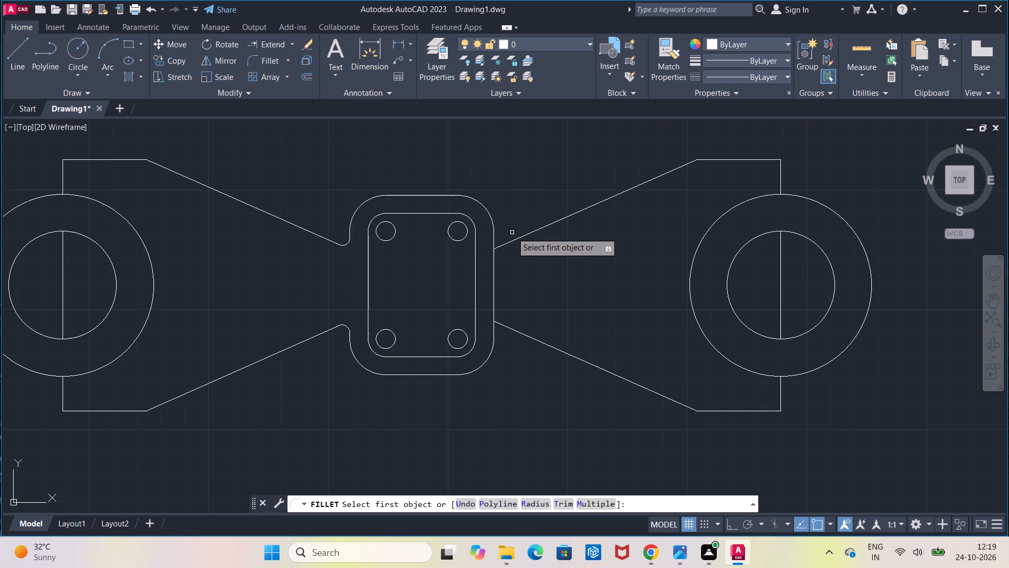
left_click(510, 240)
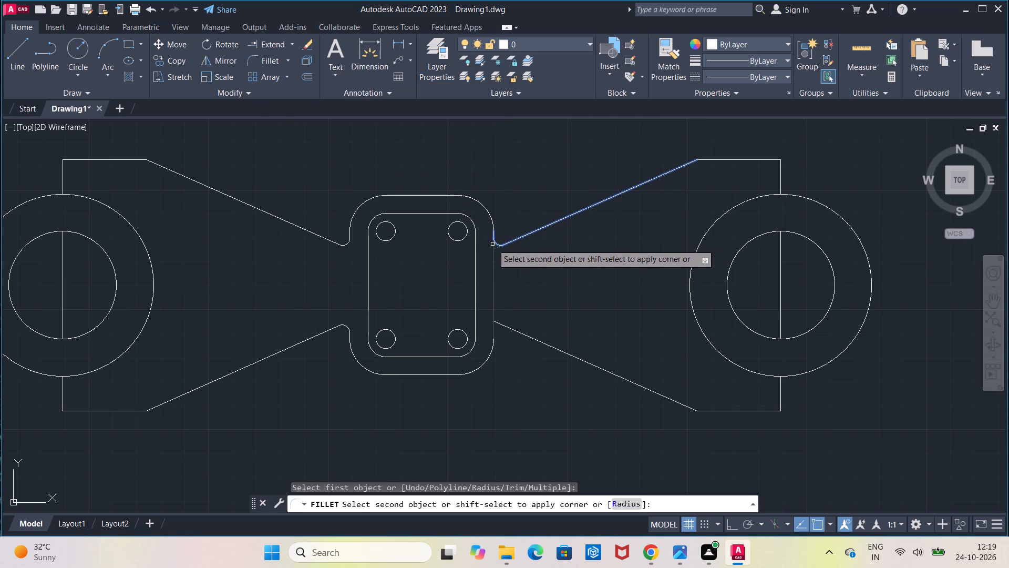
left_click(492, 244)
key("Escape")
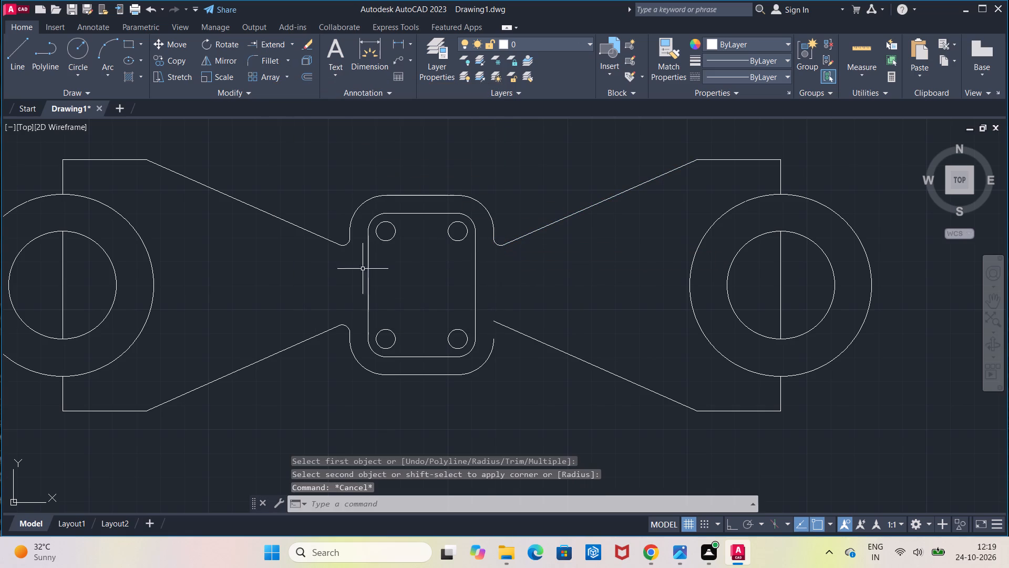
Redraw the outer rectangle's missing right edge as a vertical line from the lower-right corner arc up to the upper fillet.
left_click(26, 70)
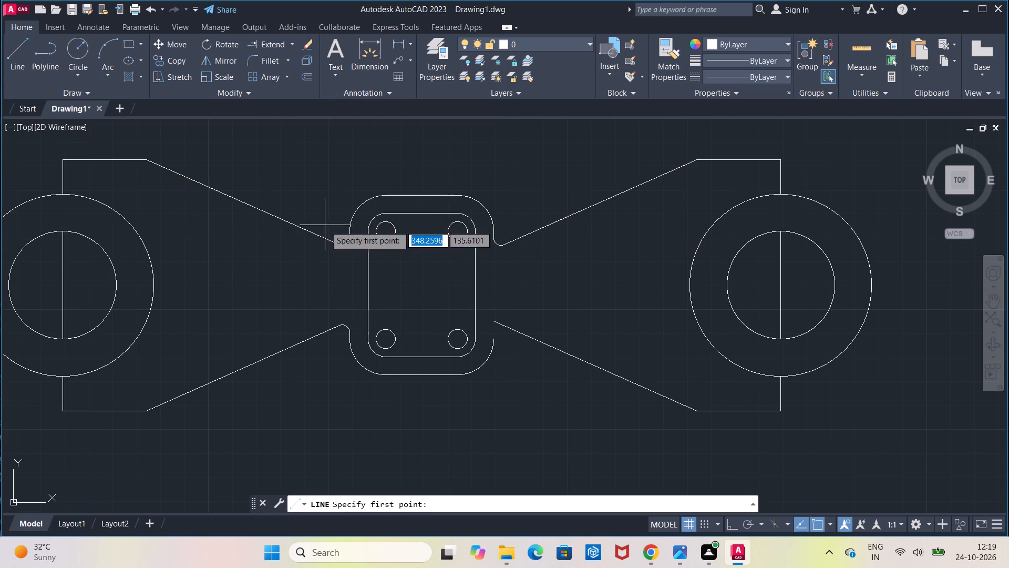
left_click(491, 336)
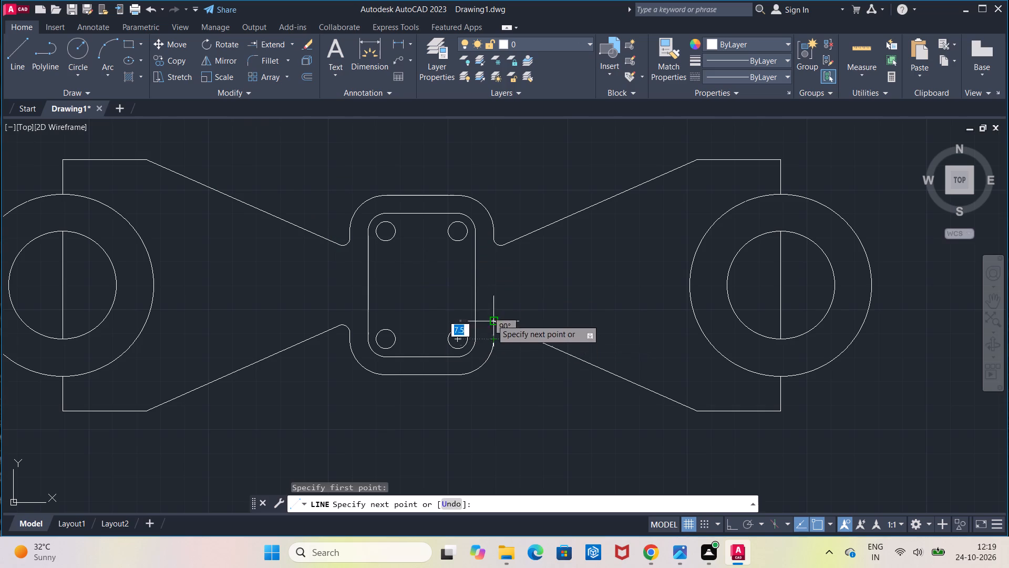
left_click(493, 237)
key("Escape")
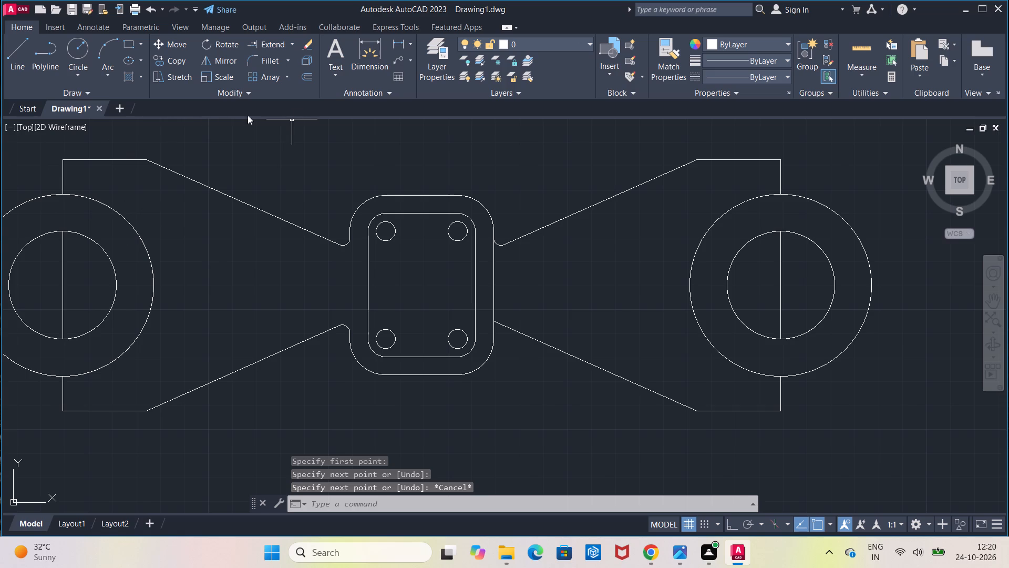
Fillet the lower-right sloped line and the outer rectangle's right edge with radius 3.
left_click(262, 63)
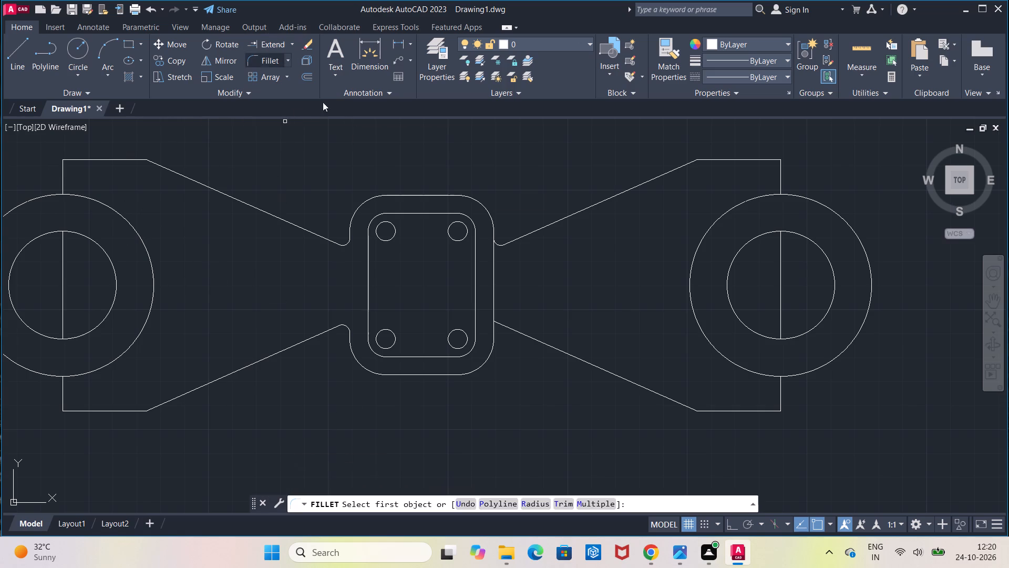
left_click(510, 328)
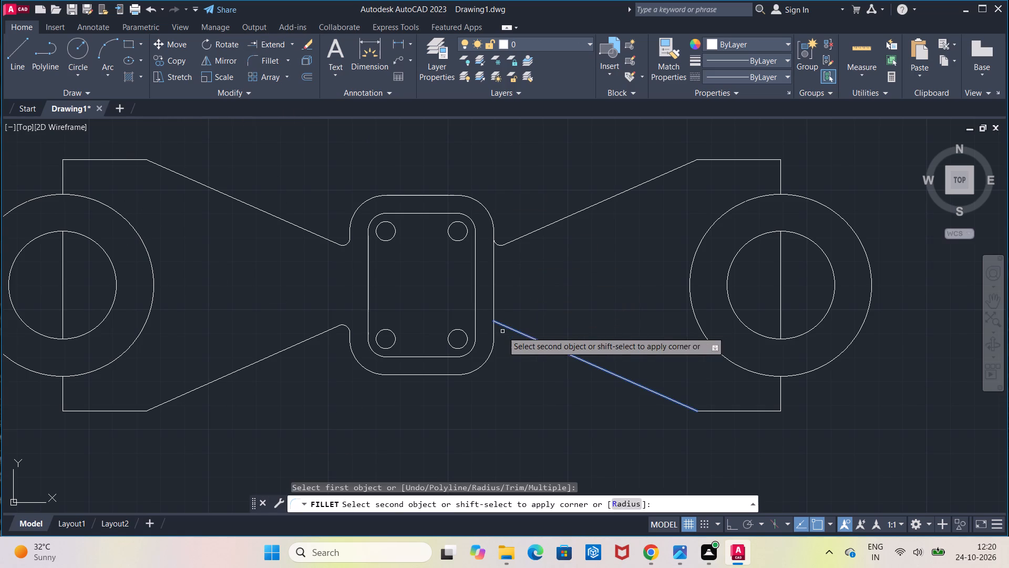
left_click(492, 332)
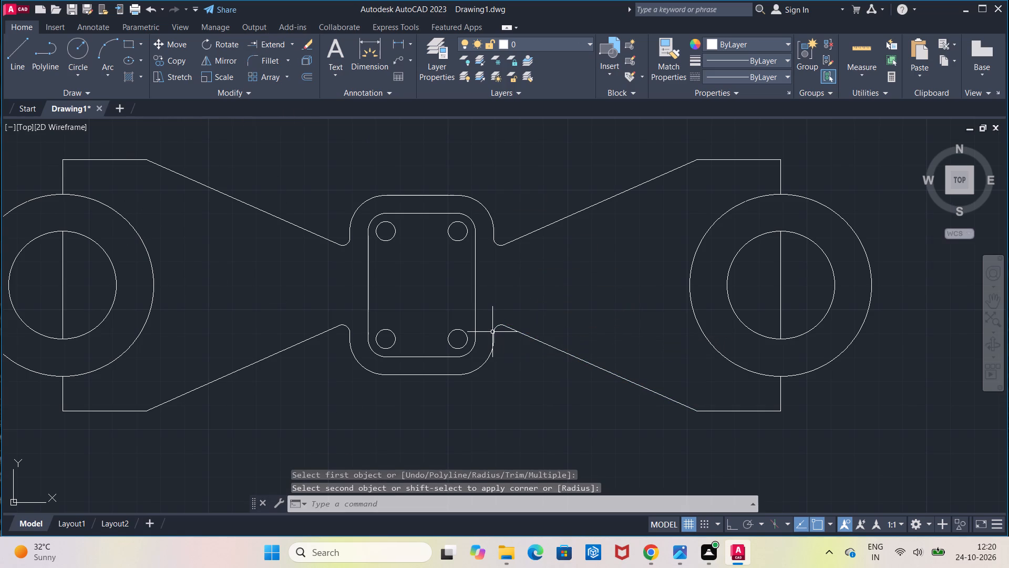
scroll(492, 332, "down", 1)
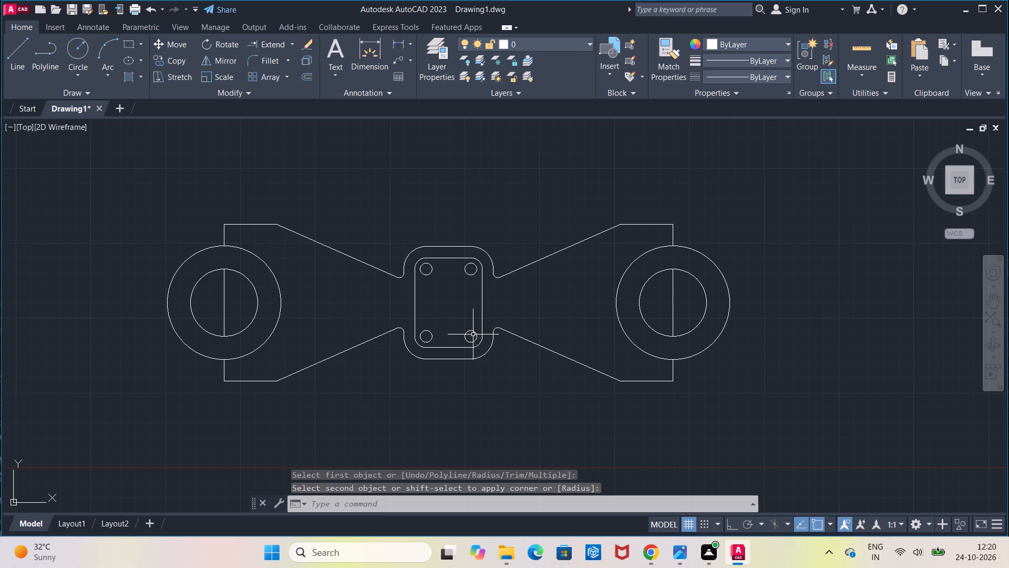
key("Escape")
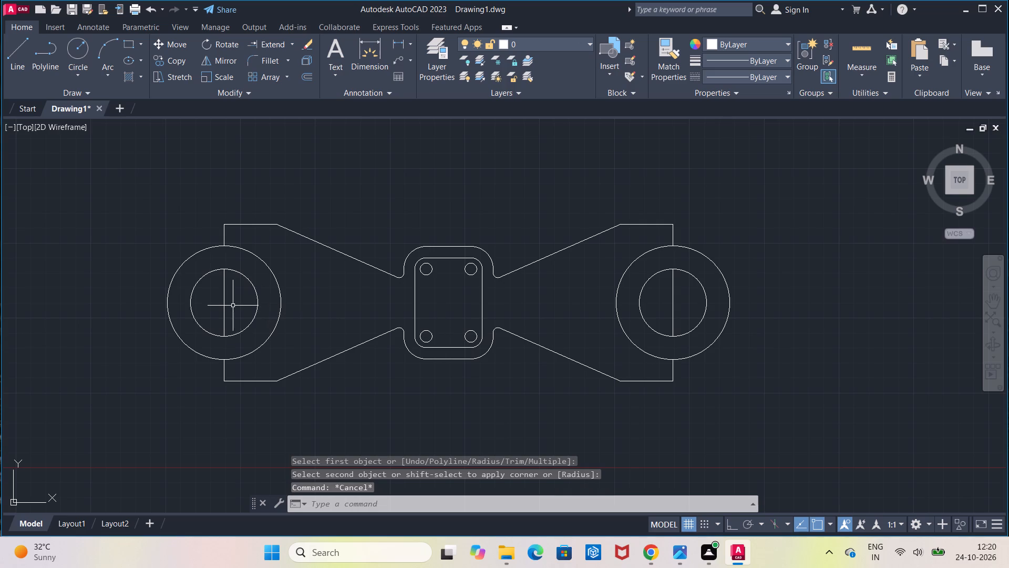
Trim away the vertical centre line pieces inside the left and right inner circles.
left_click(224, 304)
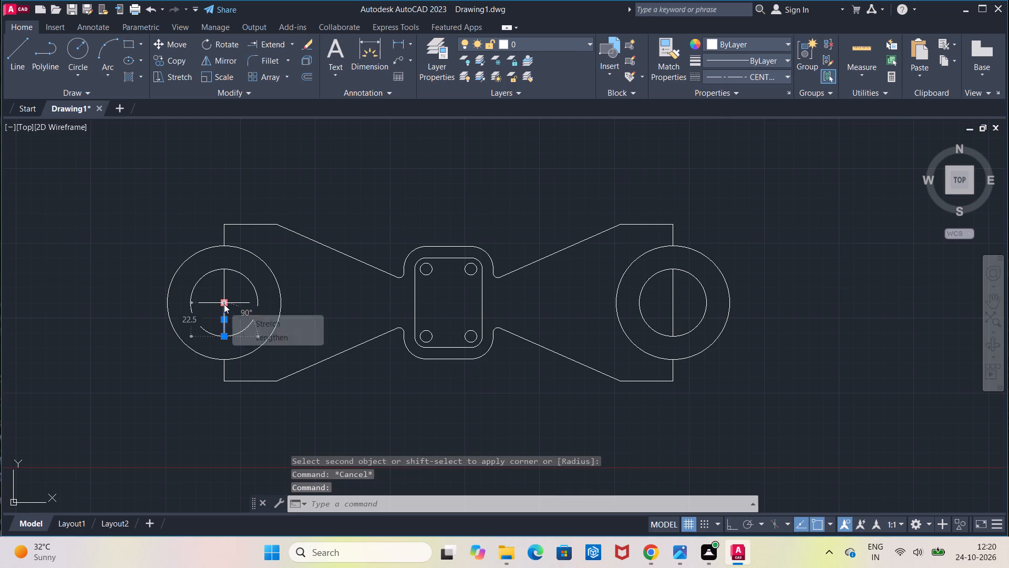
left_click(292, 40)
left_click(292, 57)
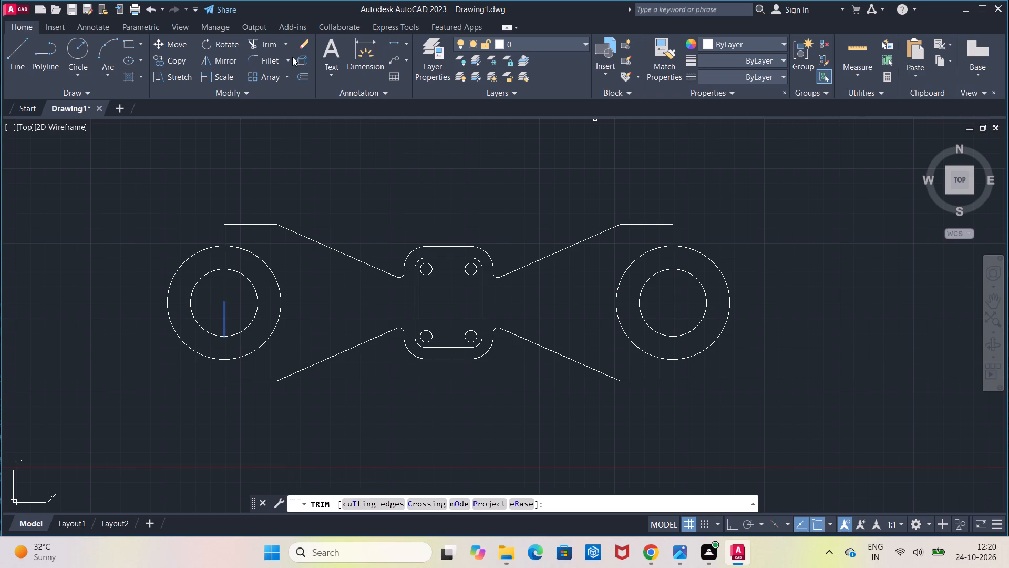
left_click(225, 308)
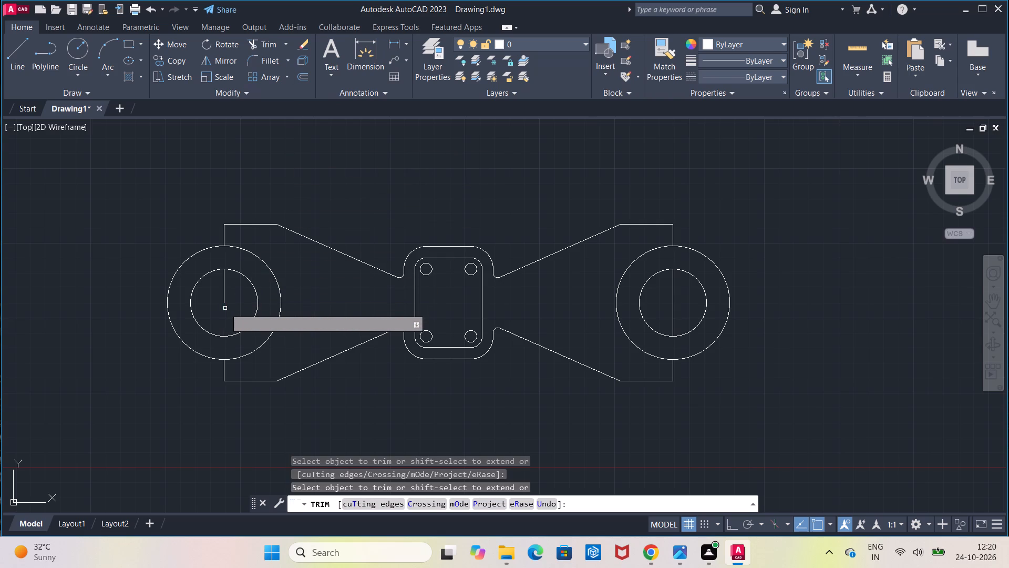
left_click(225, 295)
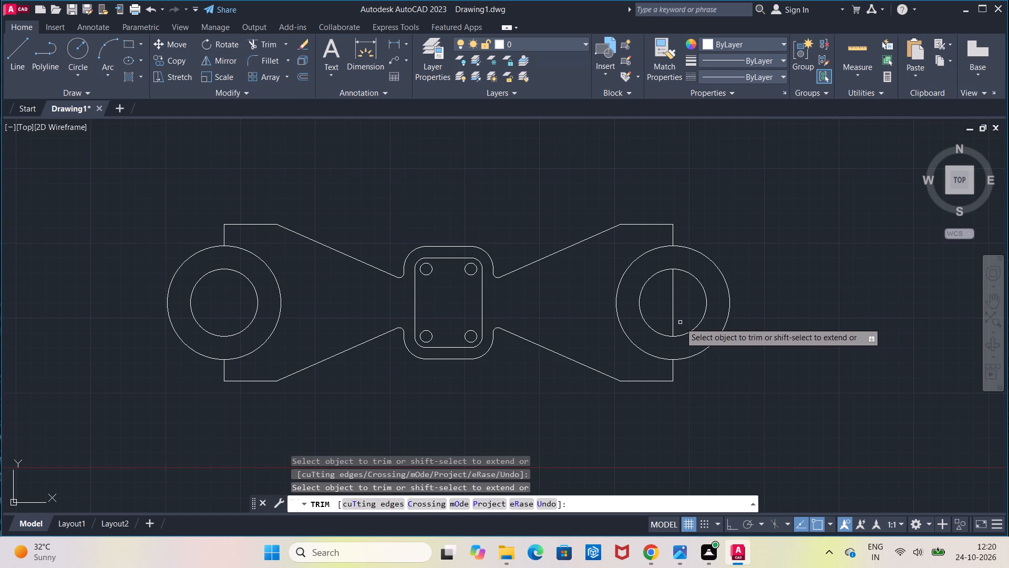
left_click(674, 324)
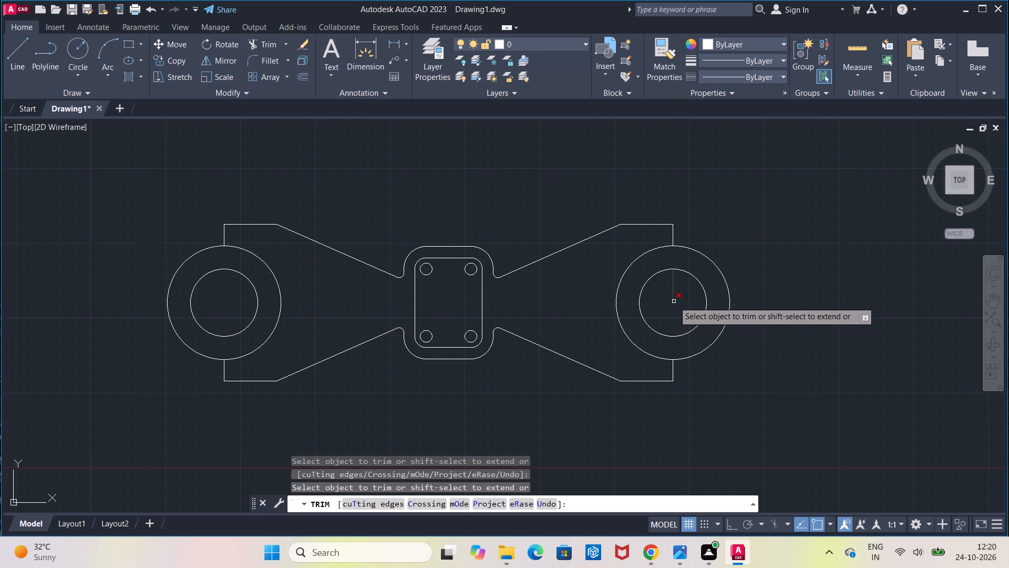
left_click(674, 301)
key("Escape")
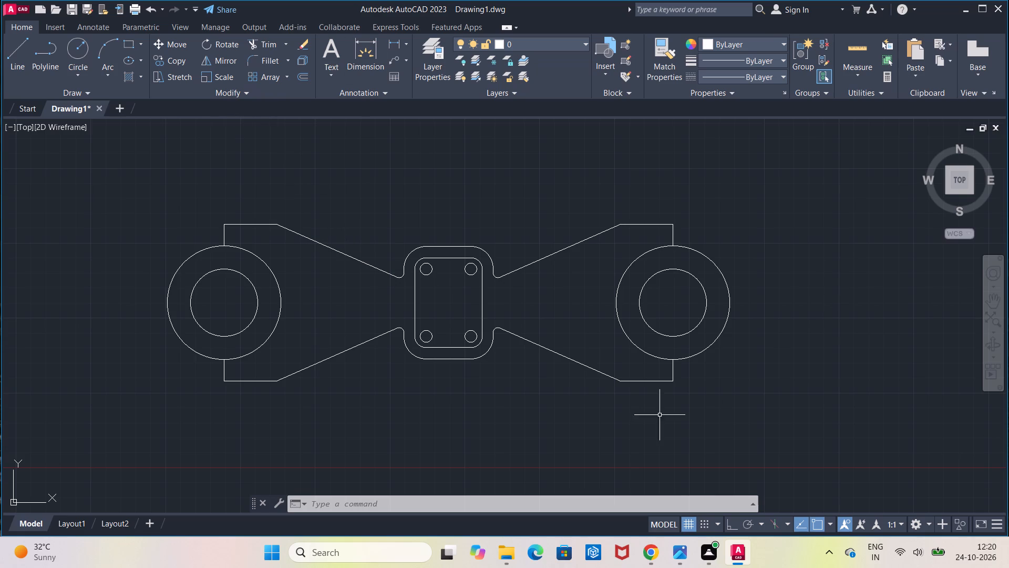
Draw a radius 48 circle concentric with each of the left and right circle pairs.
left_click(76, 50)
left_click(222, 305)
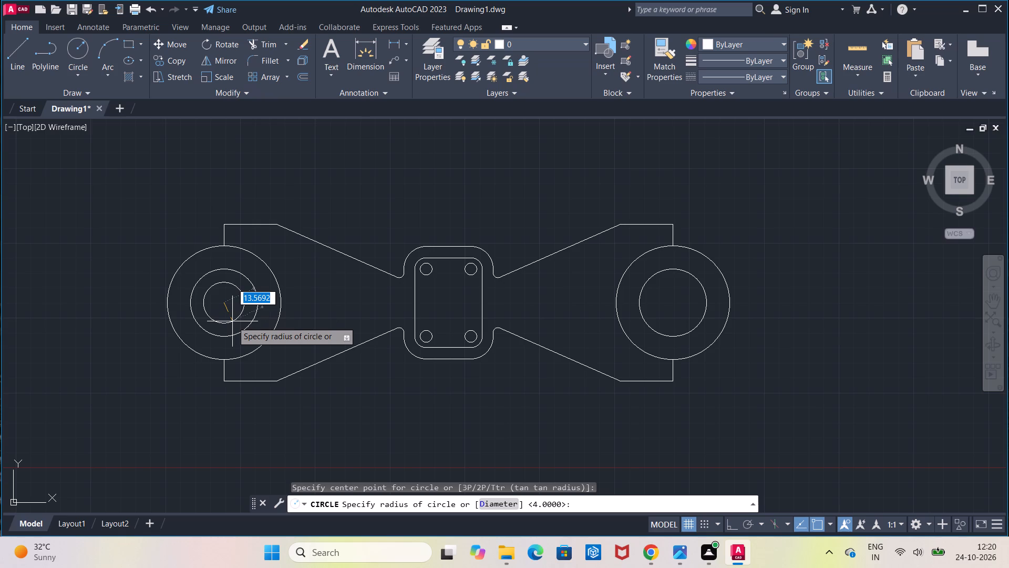
key("4")
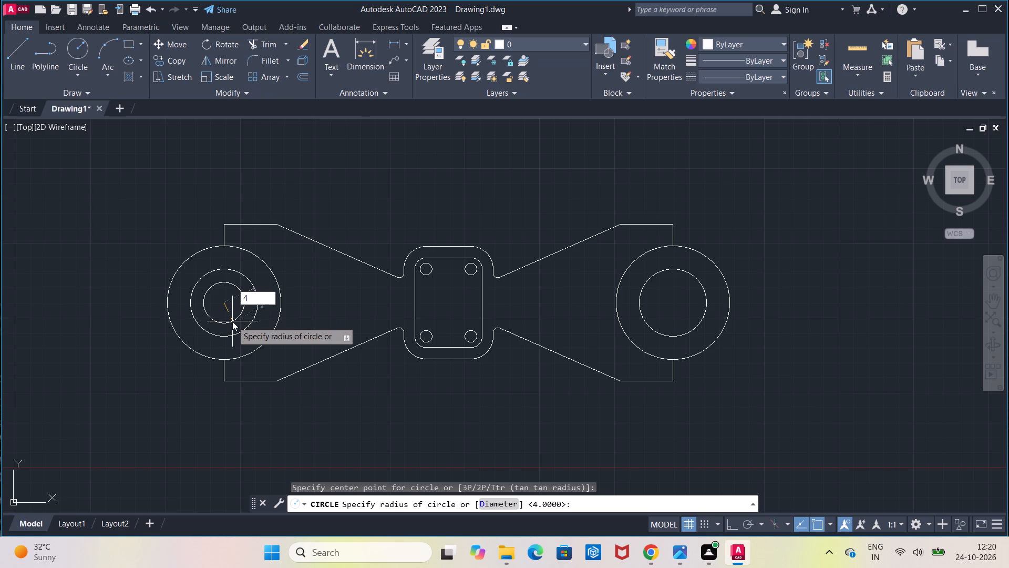
key("8")
key("Return")
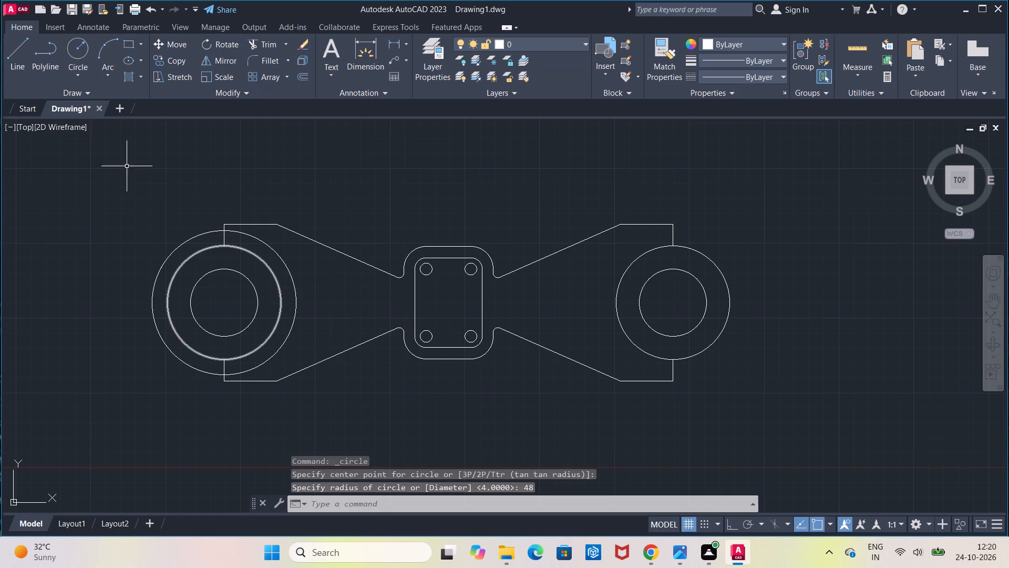
left_click(76, 46)
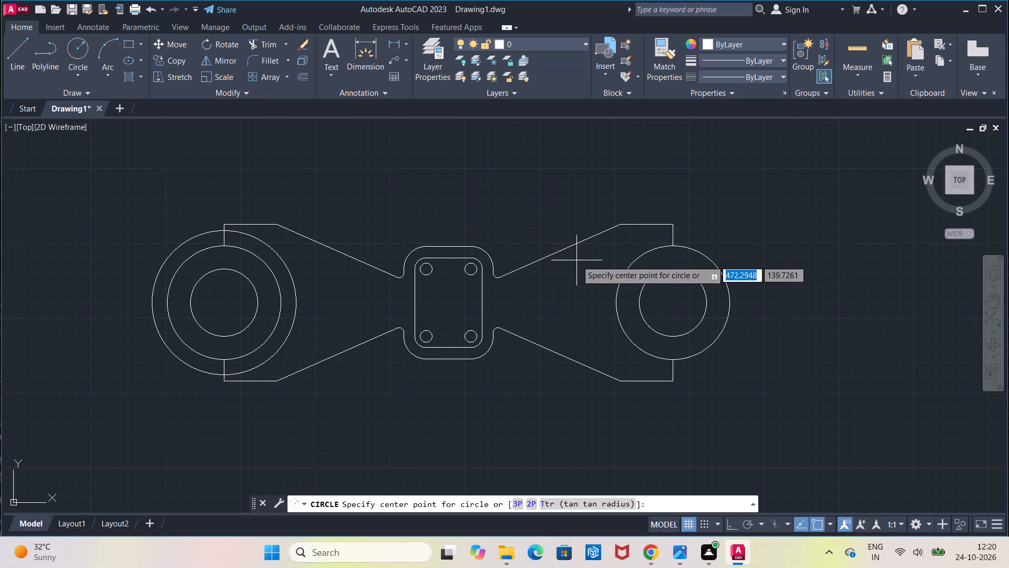
left_click(672, 299)
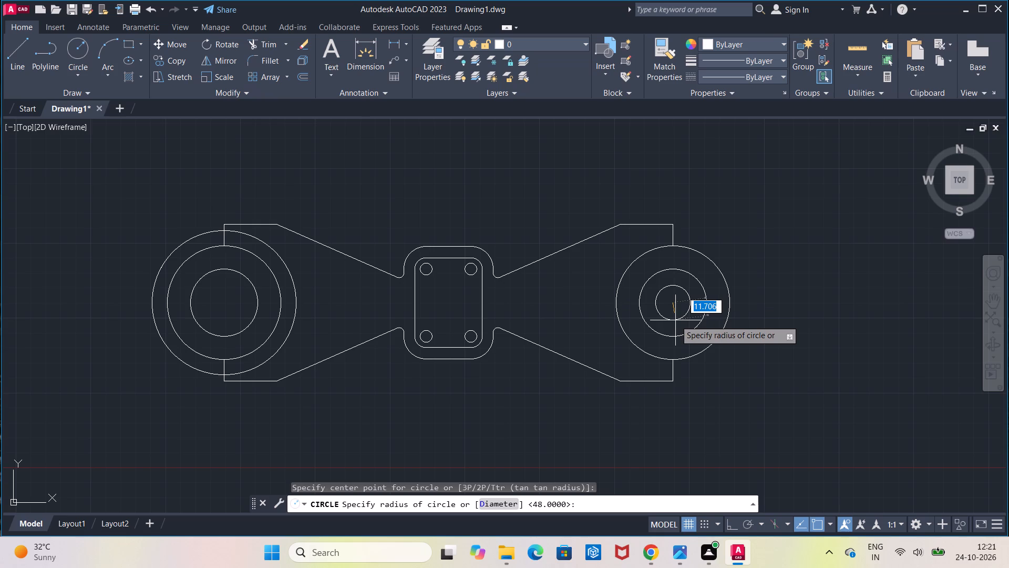
type("48")
key("Return")
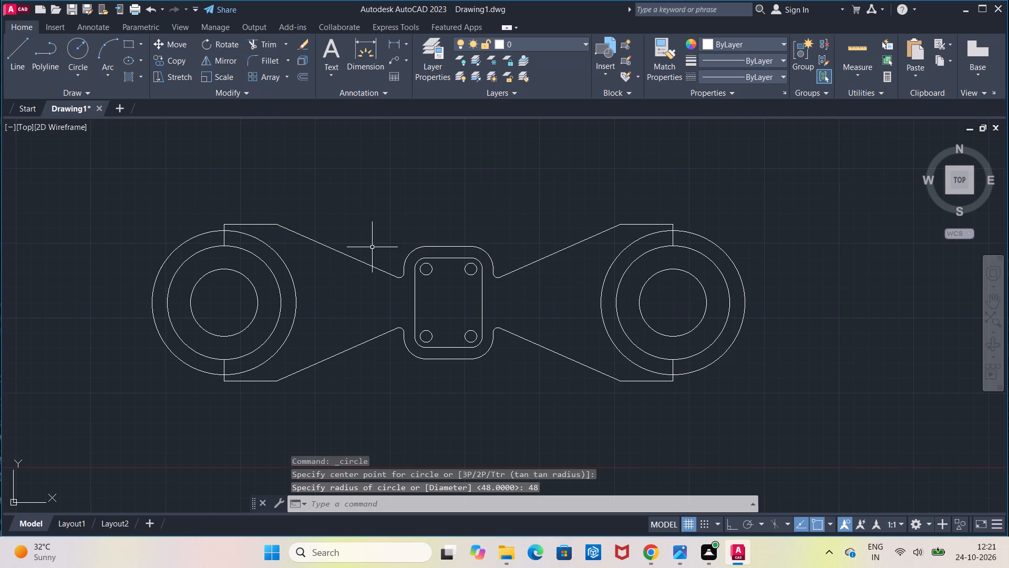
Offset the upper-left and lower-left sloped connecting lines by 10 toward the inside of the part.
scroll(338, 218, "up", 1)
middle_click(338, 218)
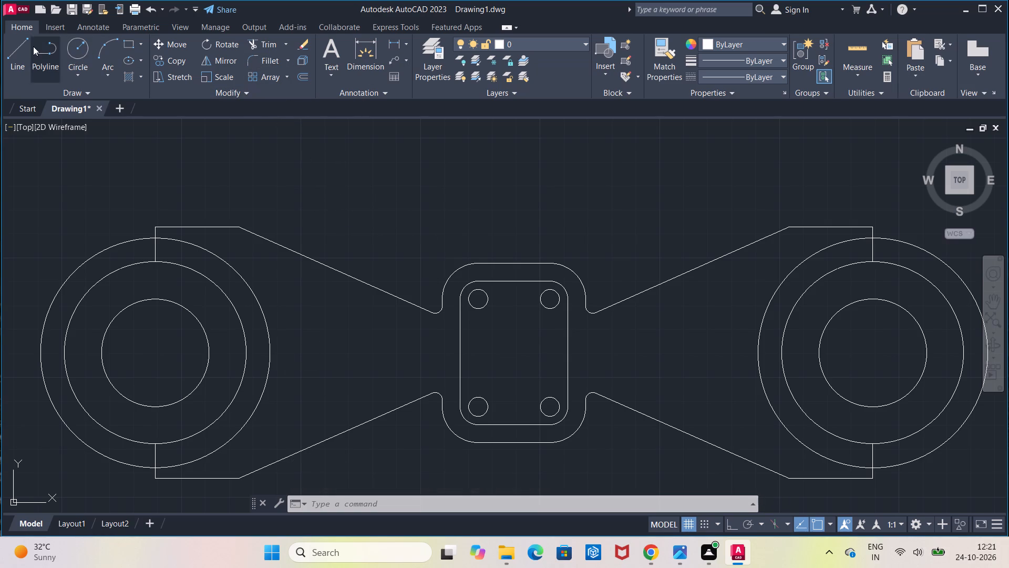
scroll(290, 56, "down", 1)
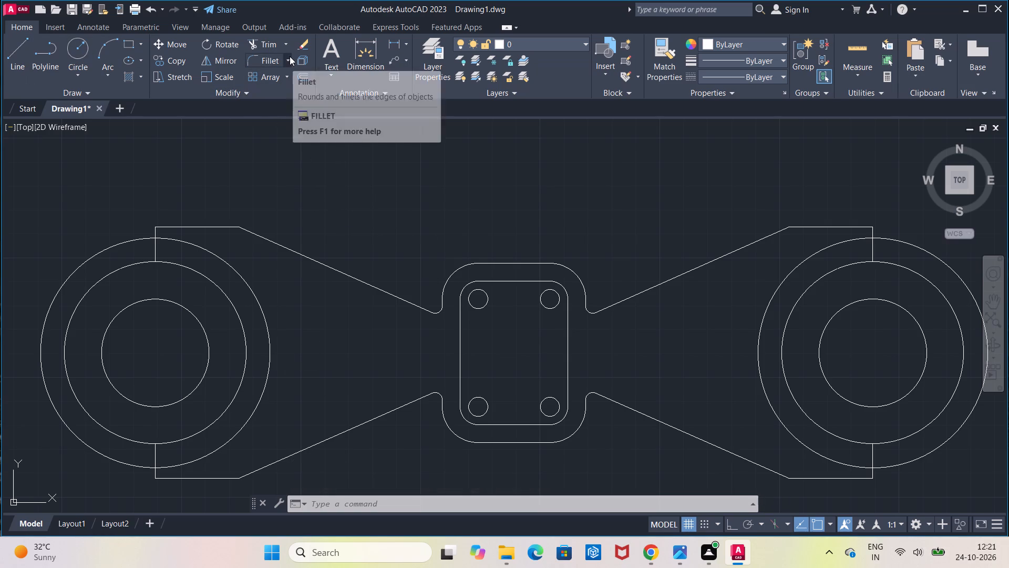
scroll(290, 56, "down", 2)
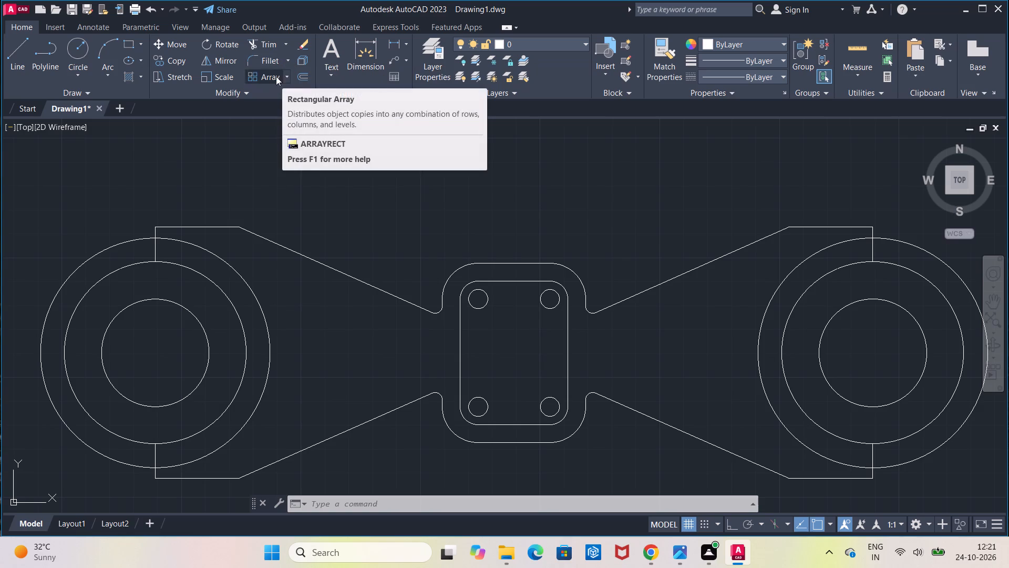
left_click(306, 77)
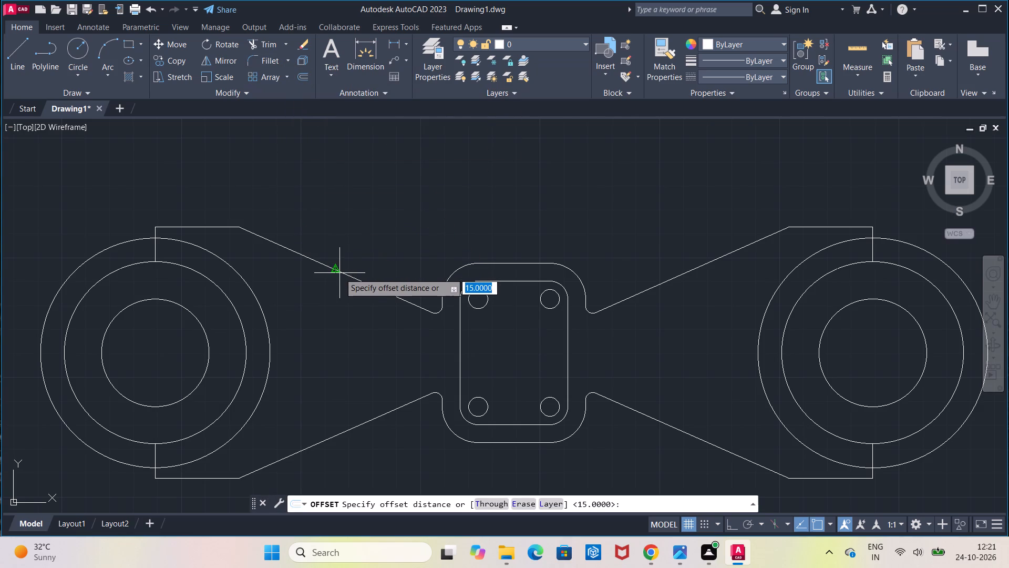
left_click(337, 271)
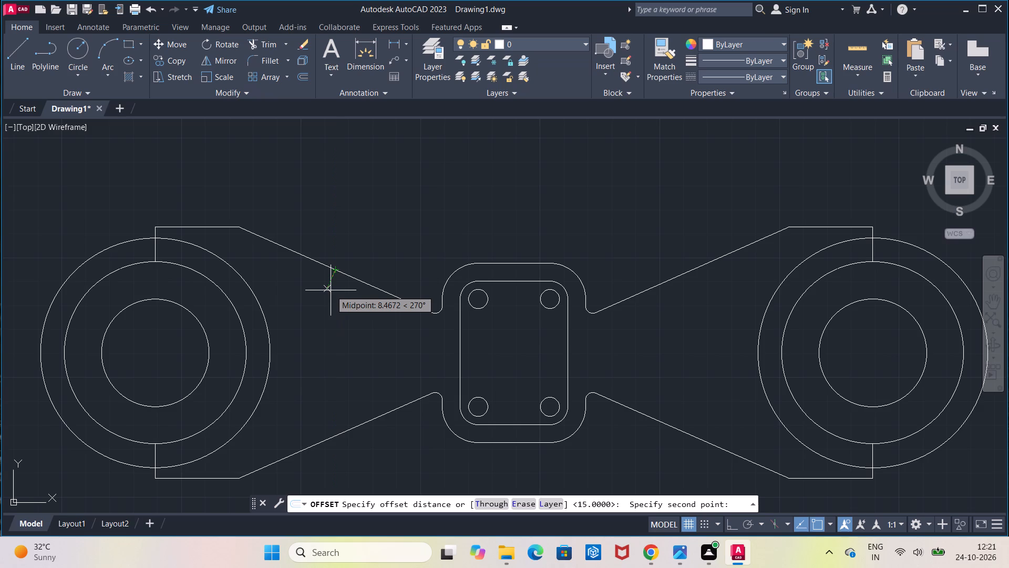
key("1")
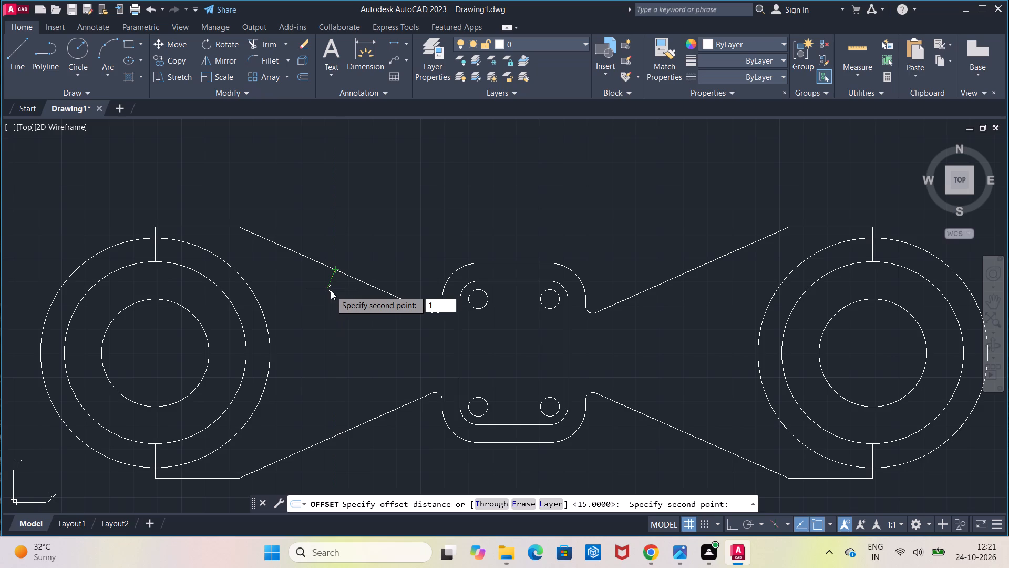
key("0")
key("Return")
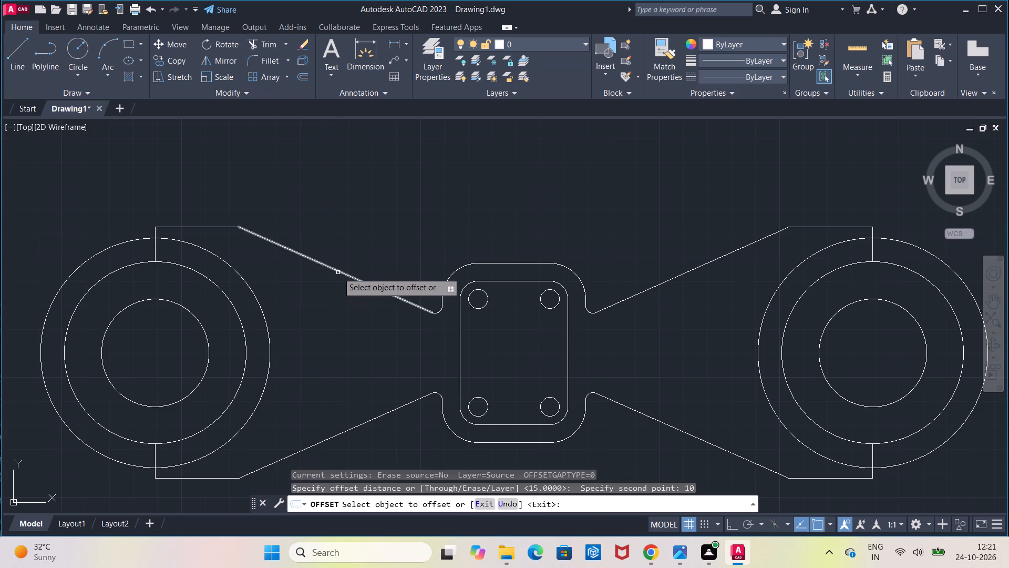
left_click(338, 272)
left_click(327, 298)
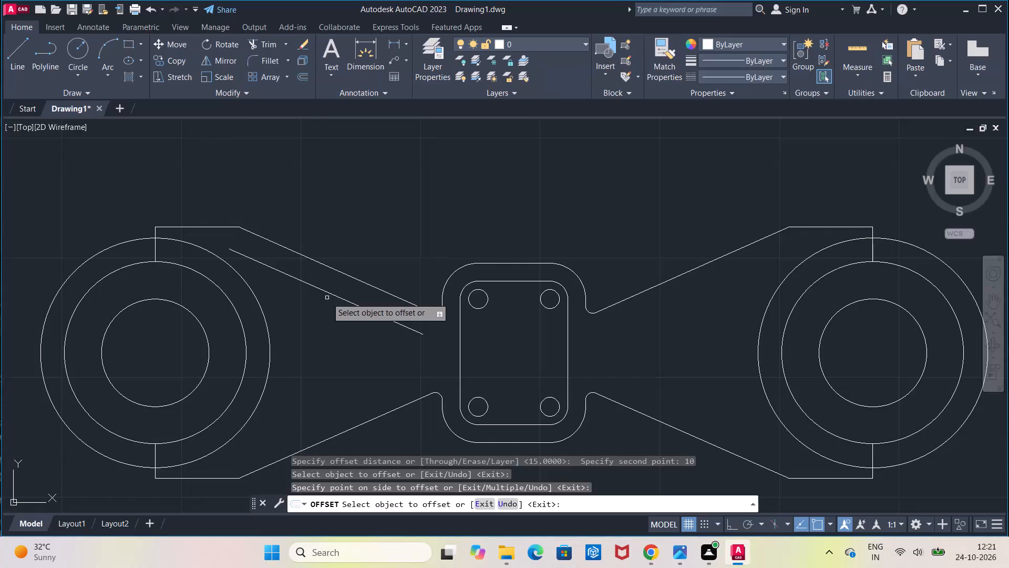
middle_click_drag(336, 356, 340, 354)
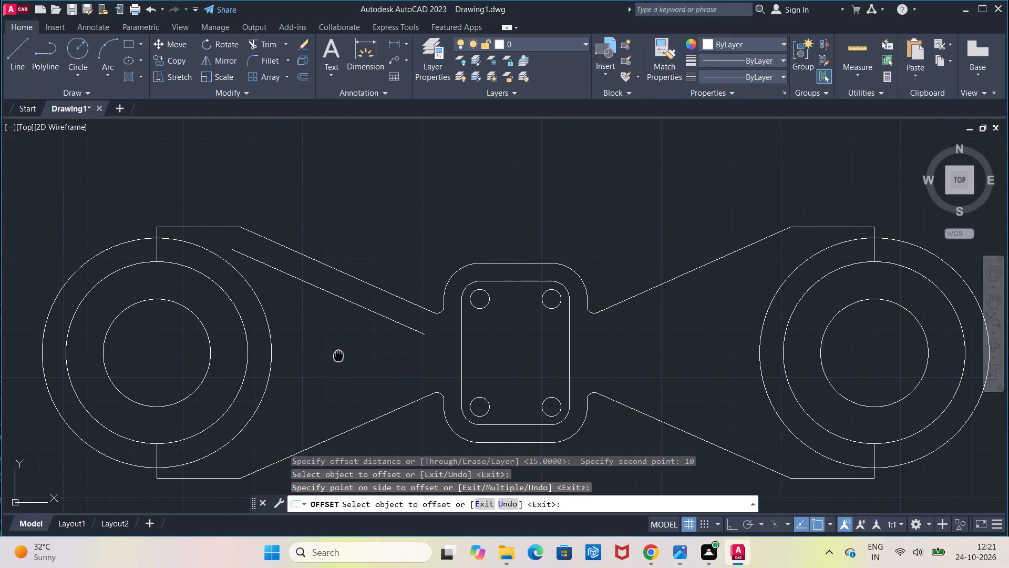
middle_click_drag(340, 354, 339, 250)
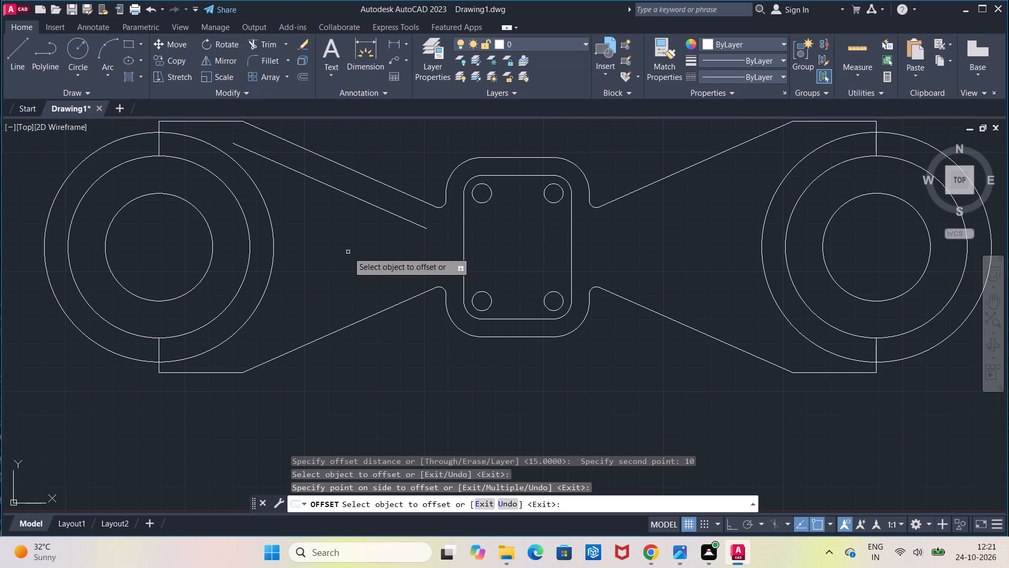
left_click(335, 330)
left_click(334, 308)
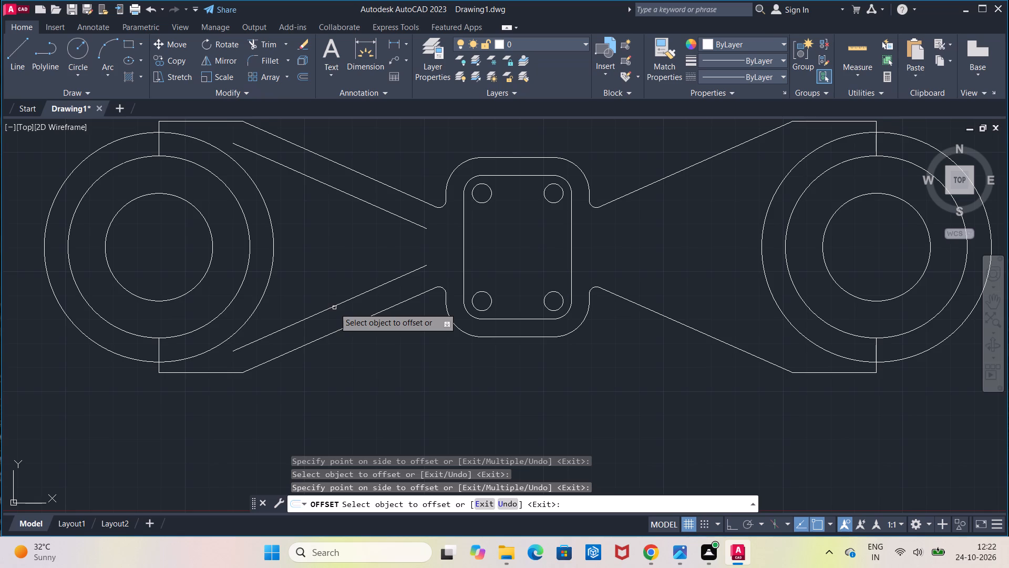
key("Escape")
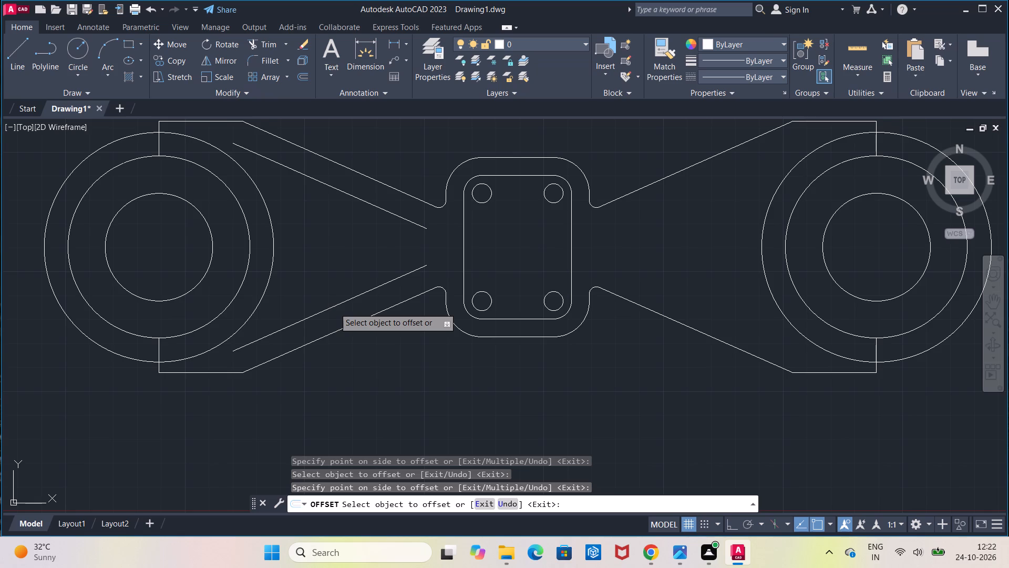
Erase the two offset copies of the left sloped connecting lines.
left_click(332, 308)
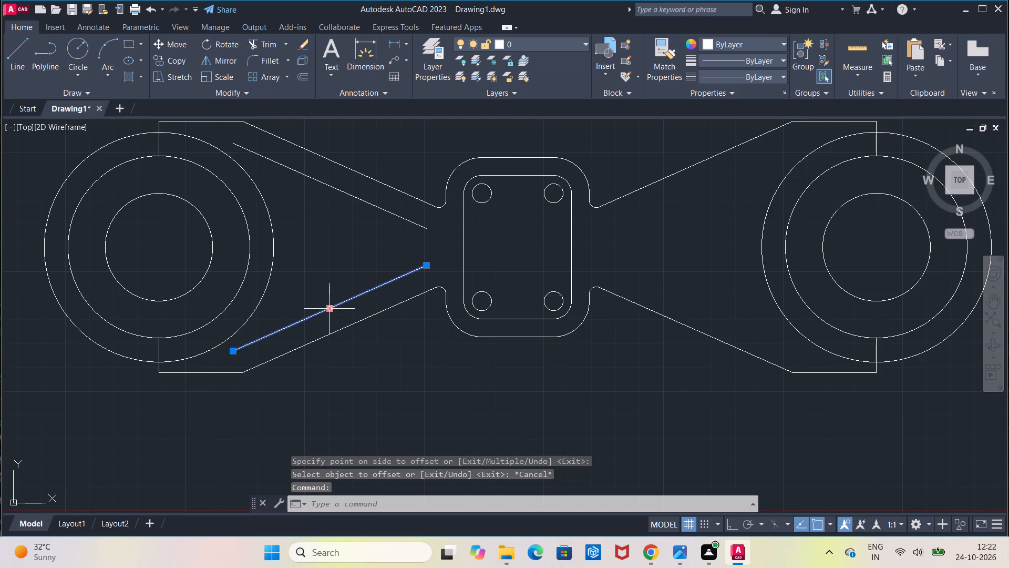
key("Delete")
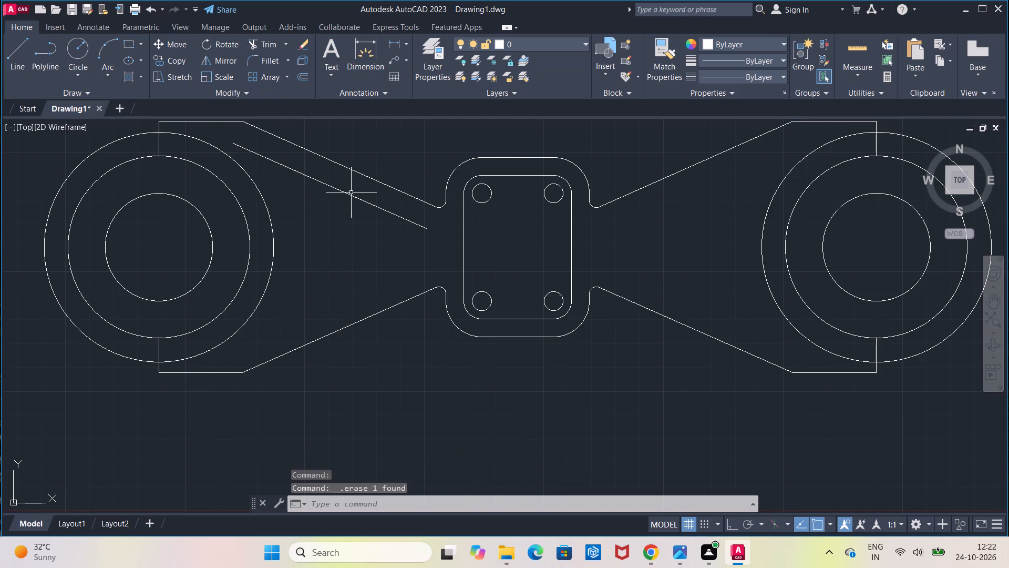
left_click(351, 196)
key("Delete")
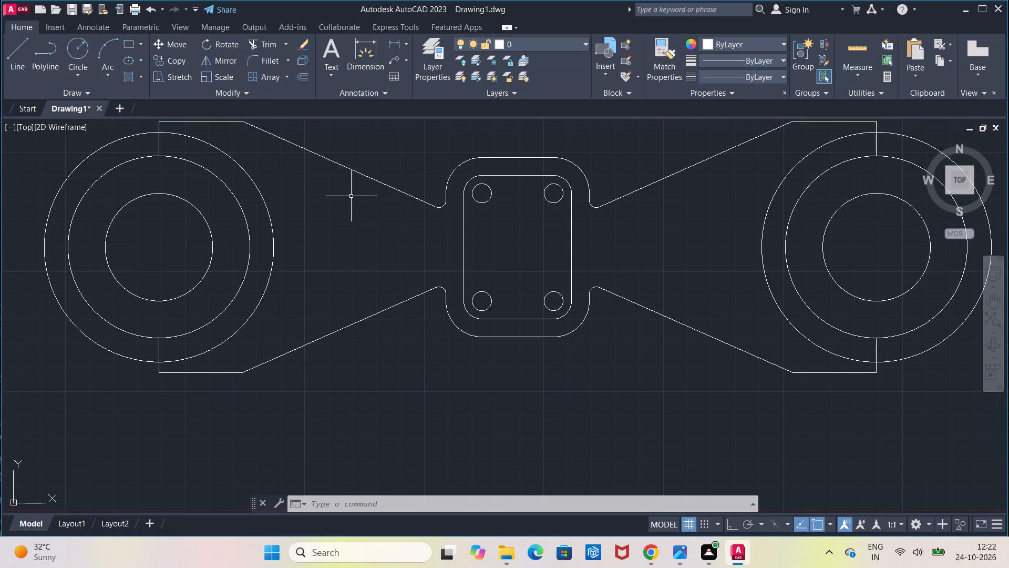
Check the radius of the outermost circle at the part's left end with a radius dimension.
left_click(407, 46)
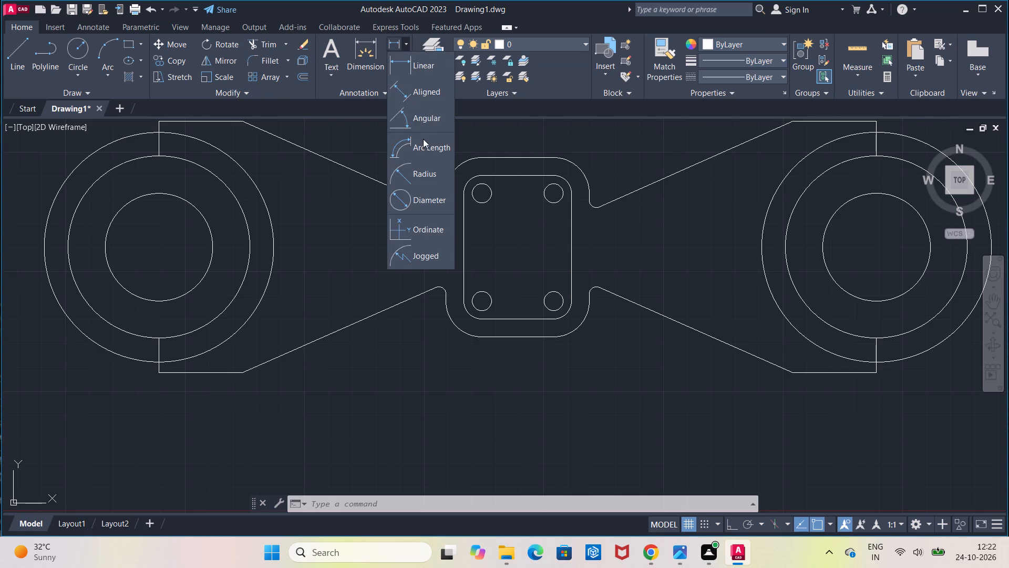
left_click(423, 170)
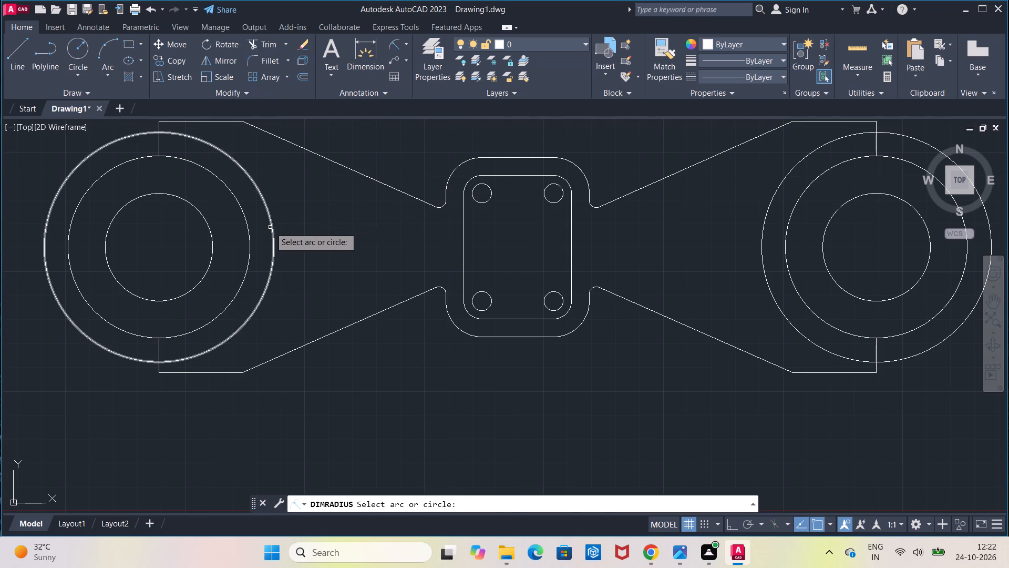
left_click(271, 227)
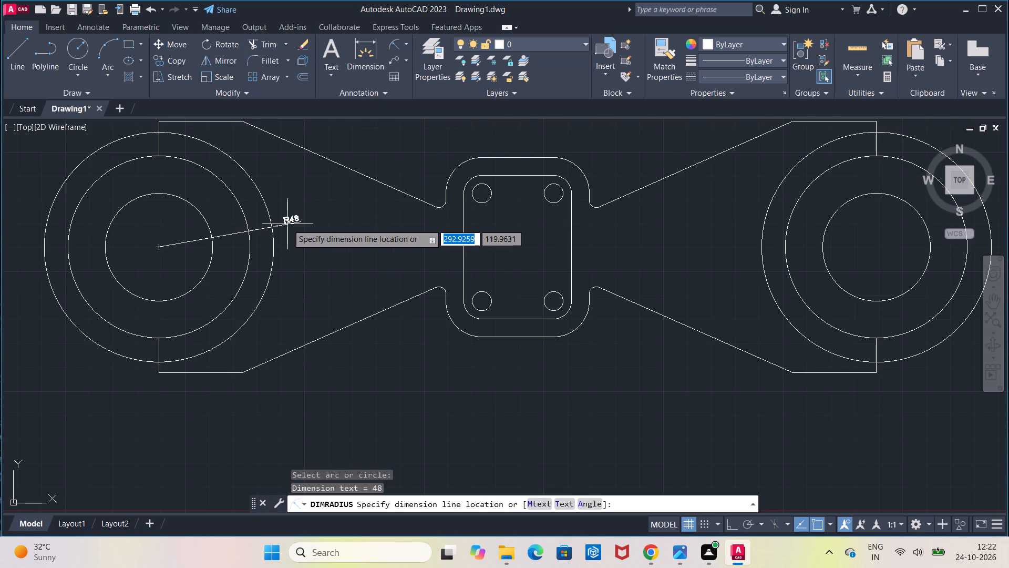
key("Escape")
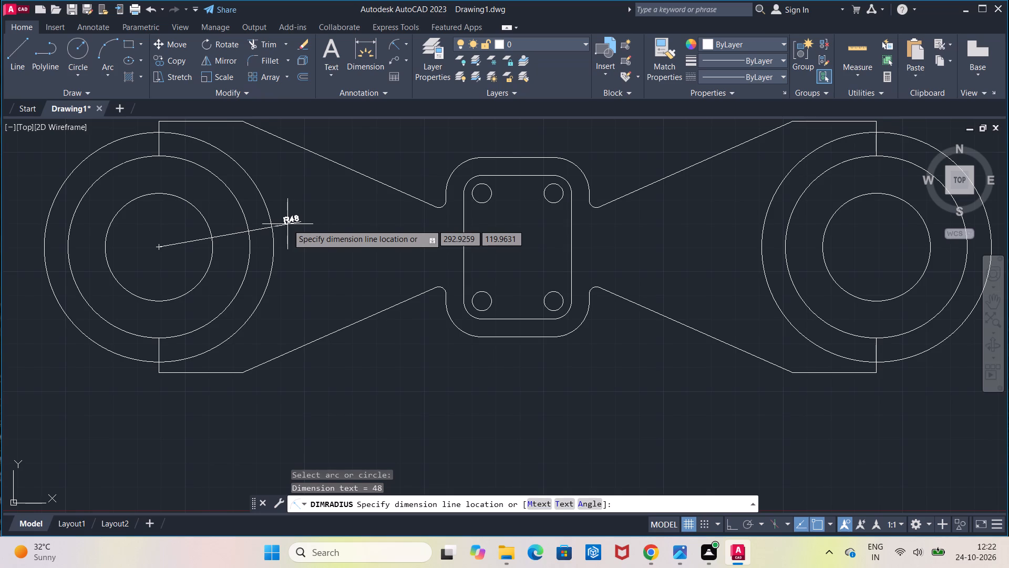
Erase the outermost concentric circle at both the left and right ends of the part.
left_click(256, 182)
left_click(306, 40)
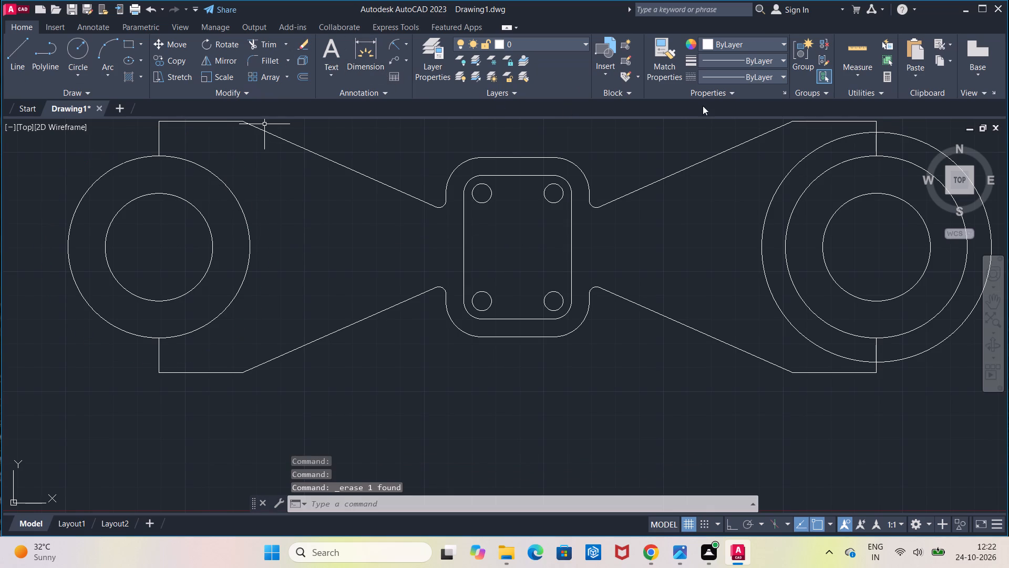
left_click(794, 161)
left_click(790, 171)
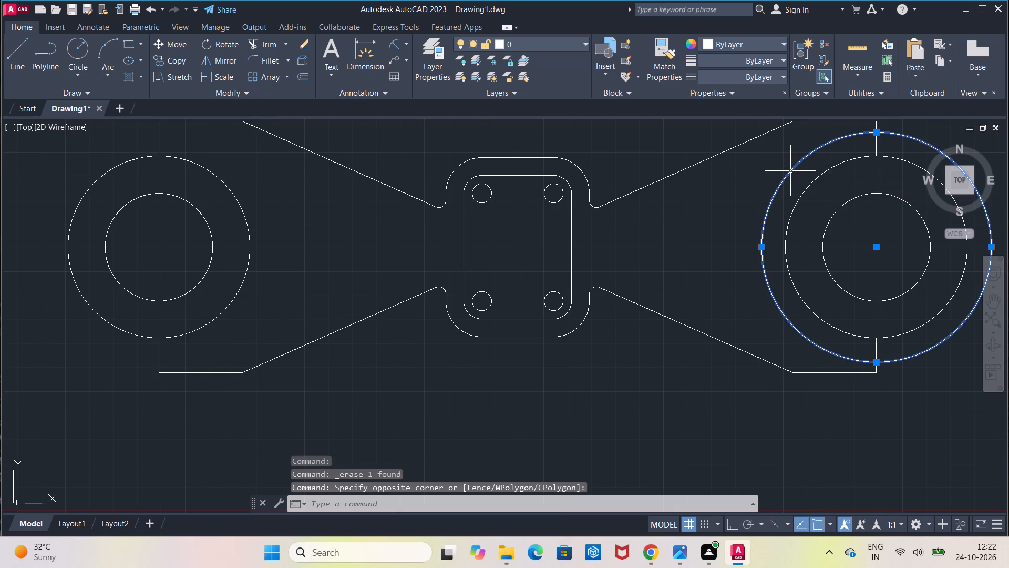
left_click(299, 42)
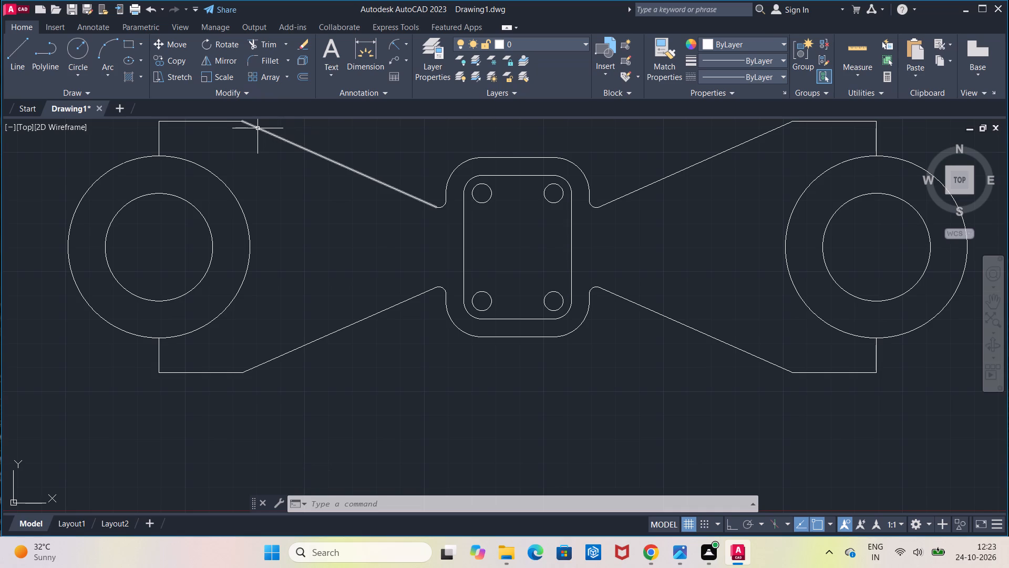
Offset the upper-left and lower-left sloped connecting lines by 10 toward the inside of the part.
left_click(302, 77)
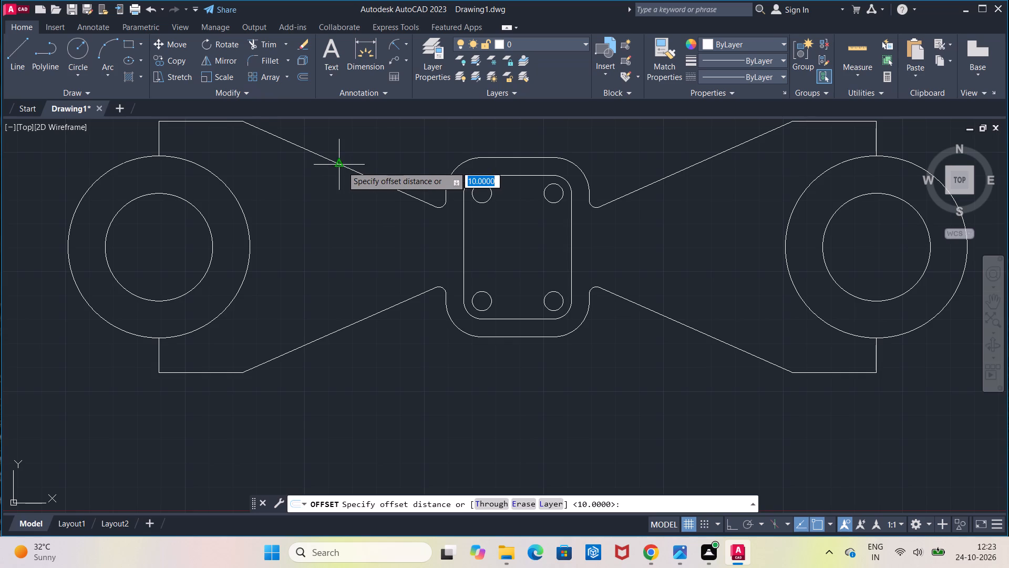
left_click(342, 166)
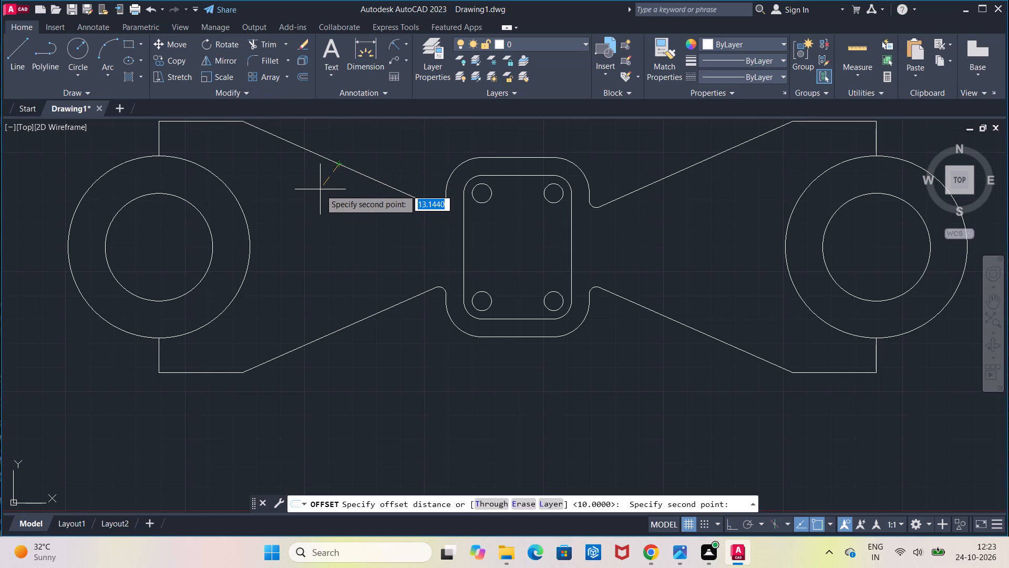
key("1")
key("0")
key("Return")
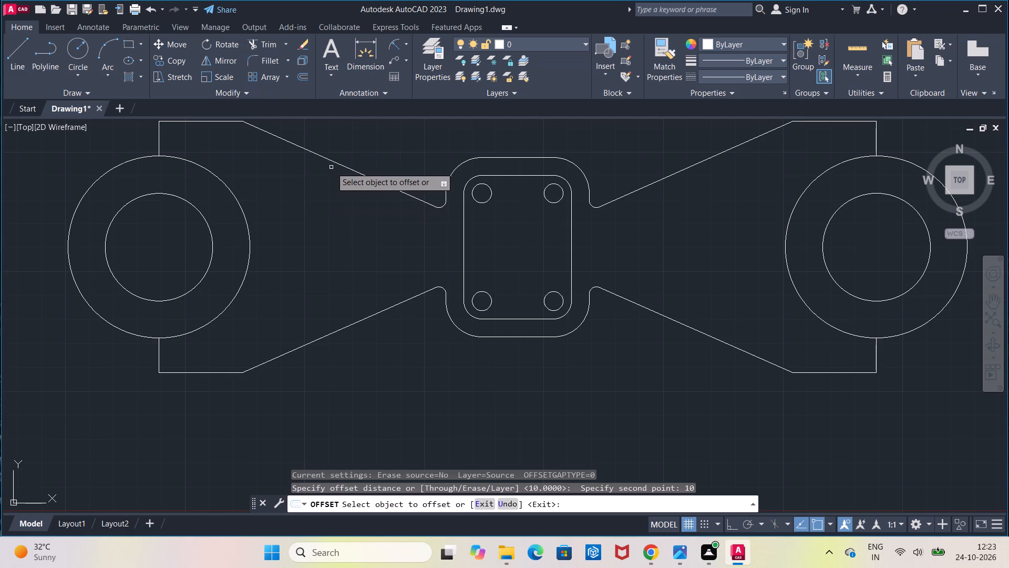
left_click(334, 163)
left_click(321, 181)
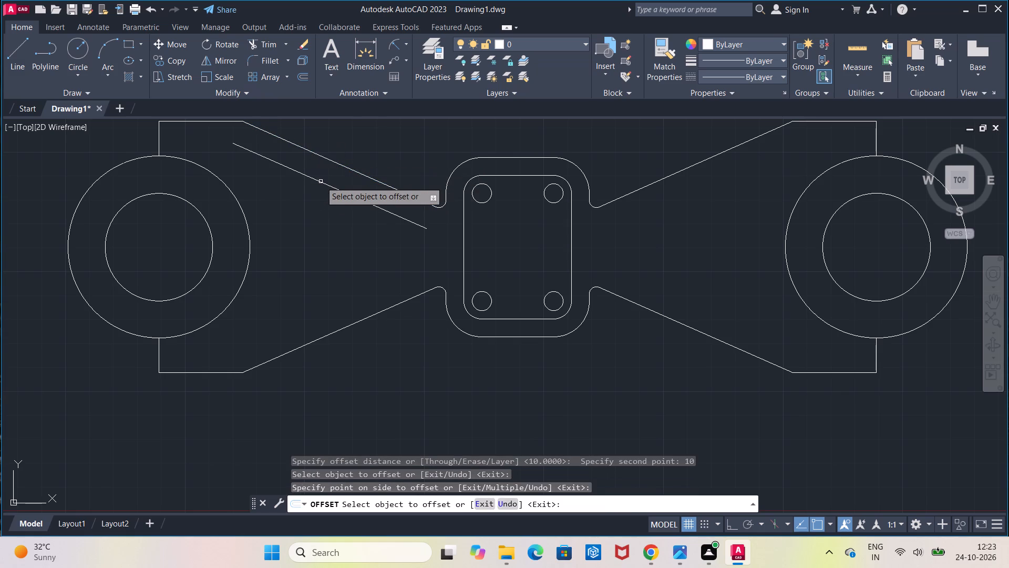
left_click(347, 324)
left_click(341, 302)
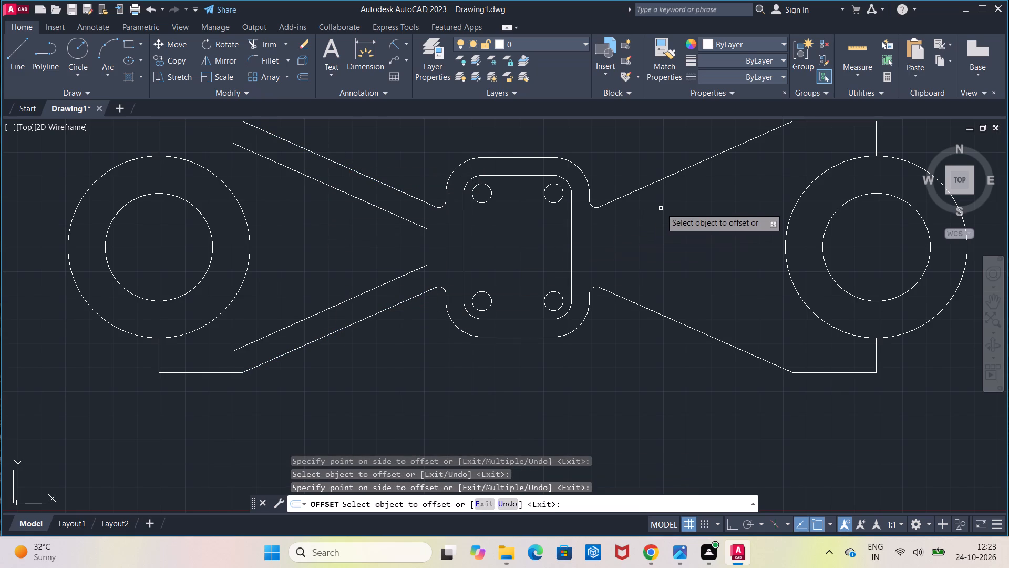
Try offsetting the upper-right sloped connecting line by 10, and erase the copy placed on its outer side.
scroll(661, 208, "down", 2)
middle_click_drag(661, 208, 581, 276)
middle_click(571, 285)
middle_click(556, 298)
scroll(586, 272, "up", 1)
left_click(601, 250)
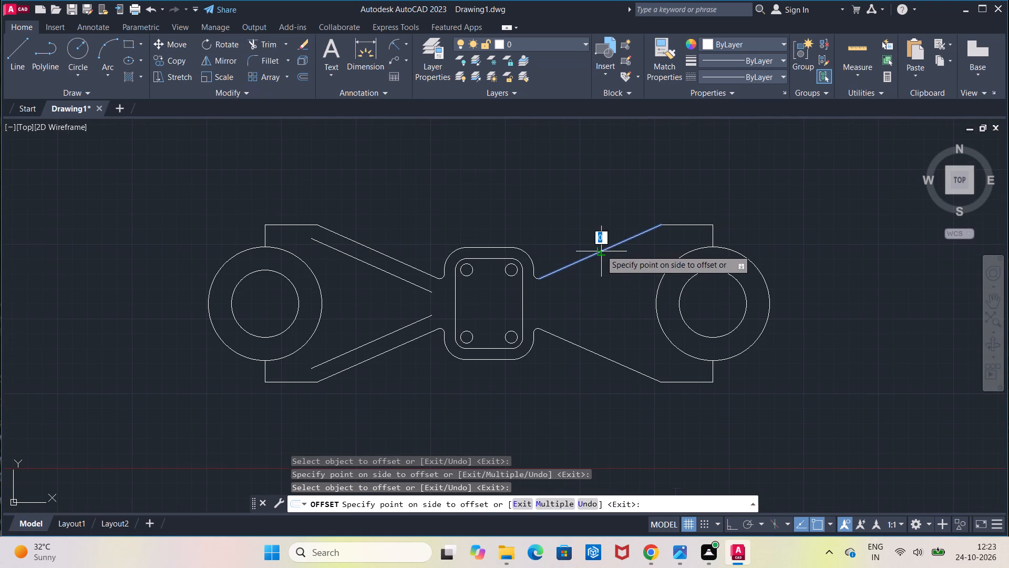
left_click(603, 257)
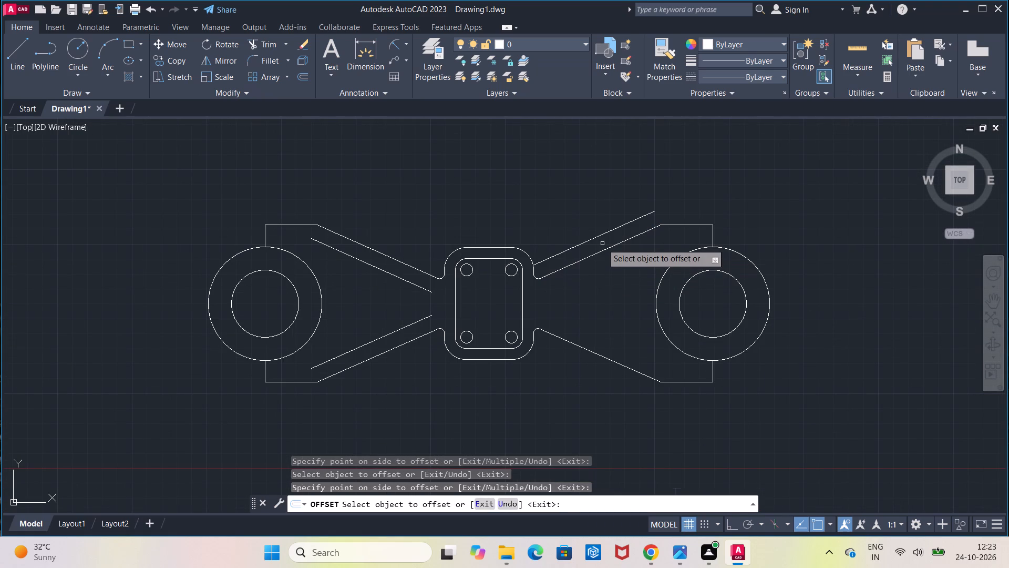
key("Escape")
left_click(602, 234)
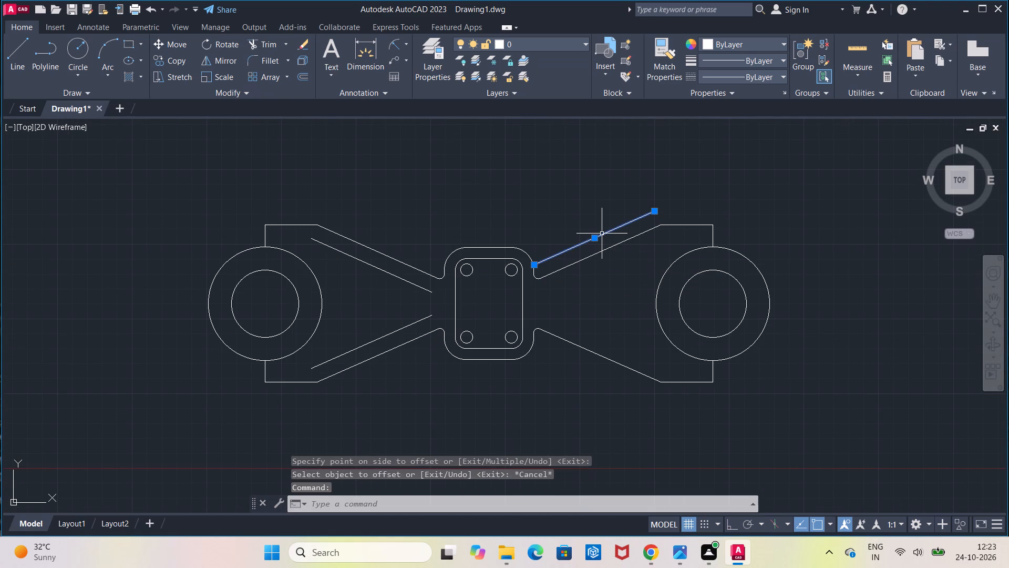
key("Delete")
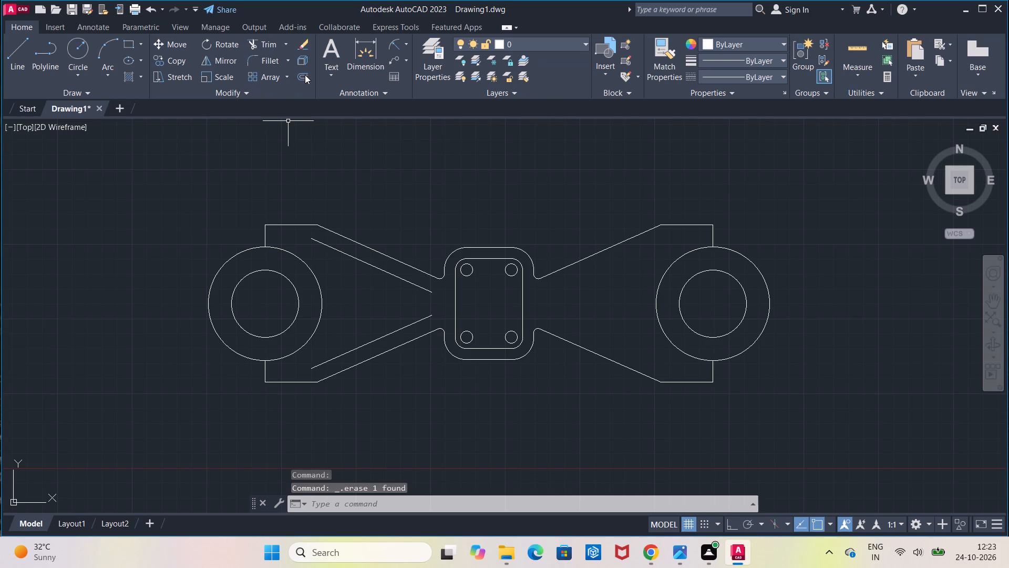
Offset the upper-right sloped connecting line by 10 toward the inside of the part.
left_click(305, 75)
left_click(602, 249)
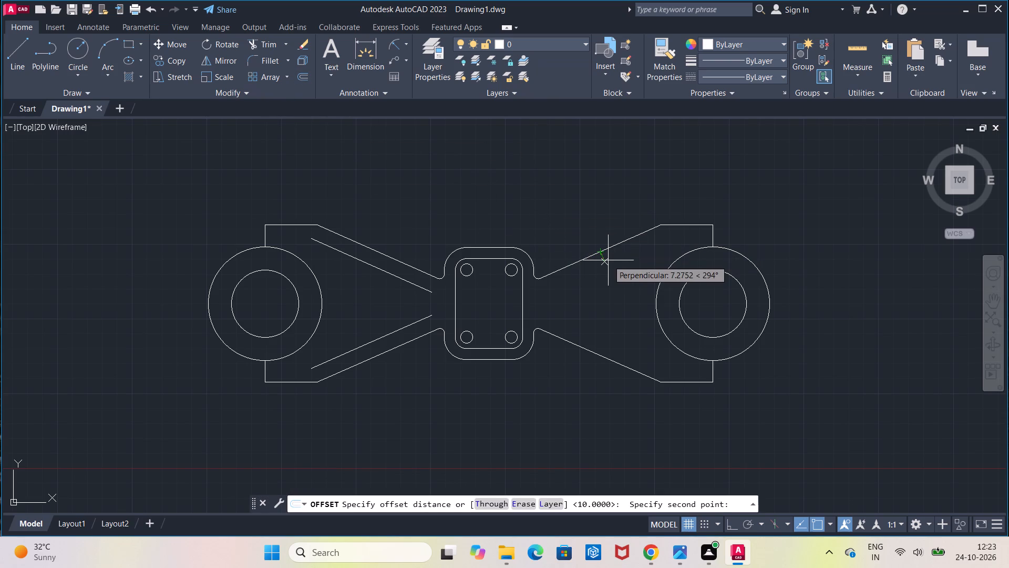
type("10")
key("Return")
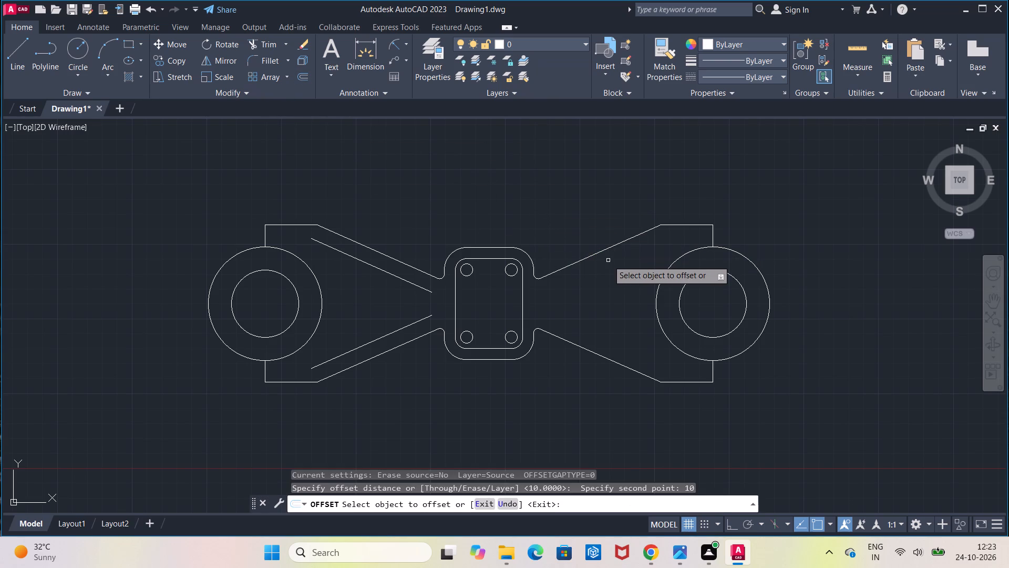
left_click(608, 250)
left_click(613, 272)
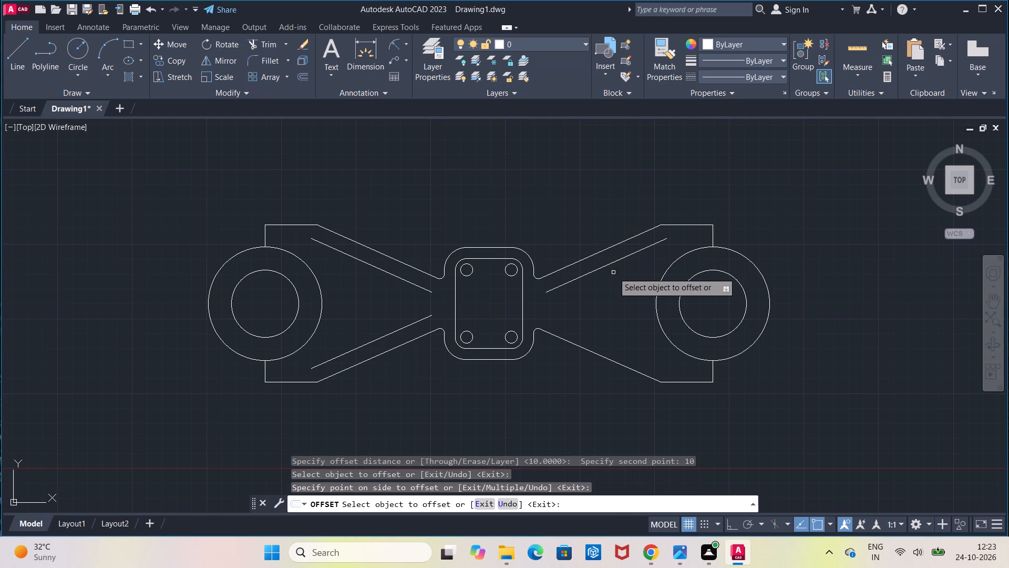
Offset the lower-right sloped connecting line by 10 toward the inside of the part.
left_click(601, 355)
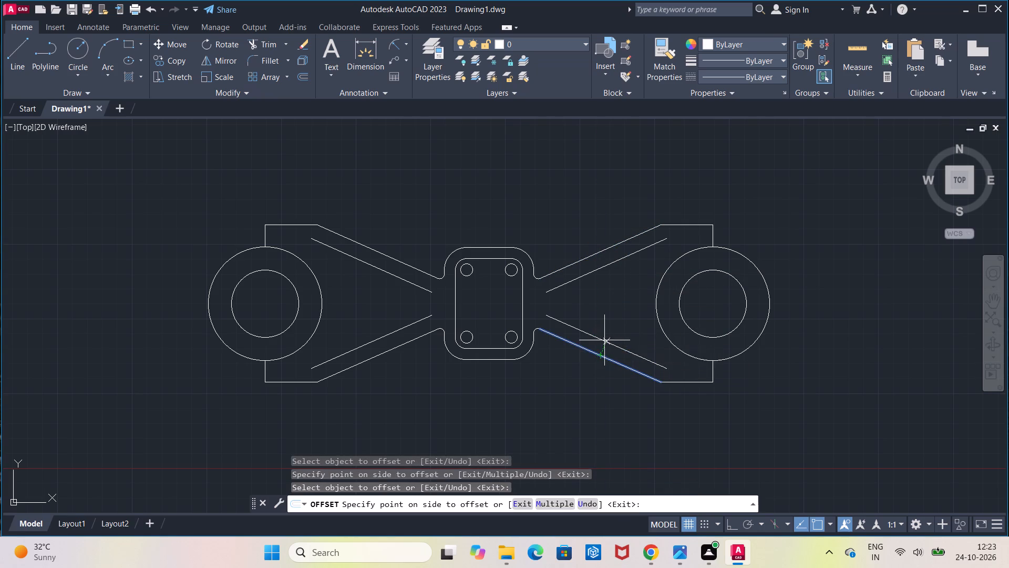
left_click(604, 340)
key("Escape")
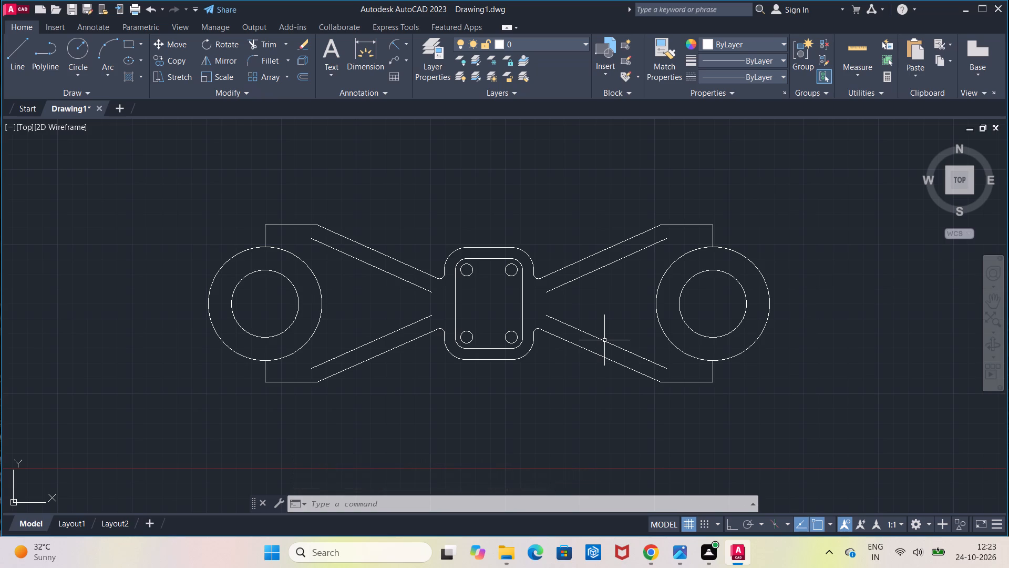
key("Escape")
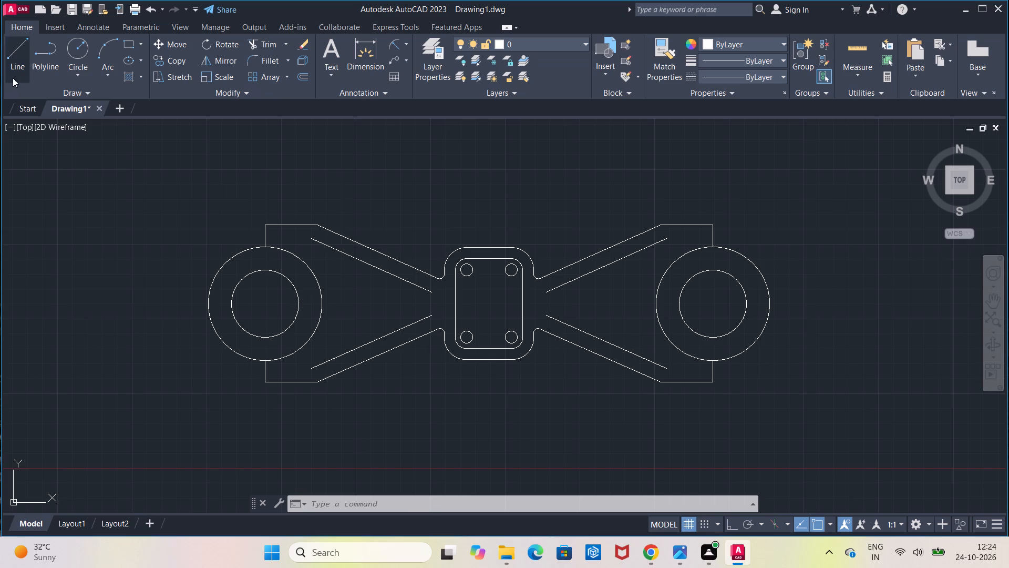
Turn on Ortho mode.
left_click(732, 523)
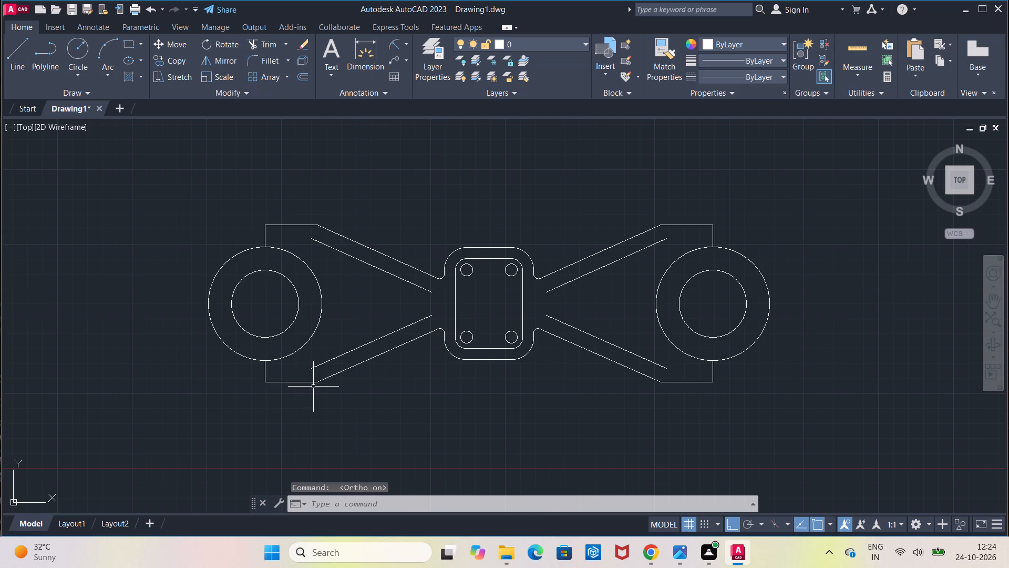
Fillet the two inner sloped lines on the left side with radius 10 where they converge near the central plate.
scroll(321, 364, "up", 1)
middle_click_drag(321, 364, 322, 371)
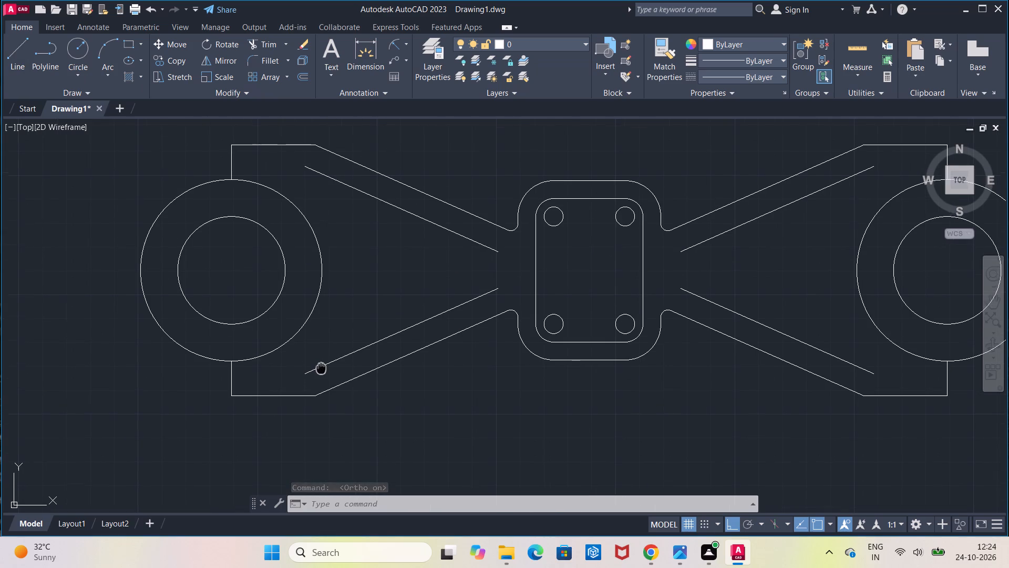
middle_click_drag(322, 371, 323, 384)
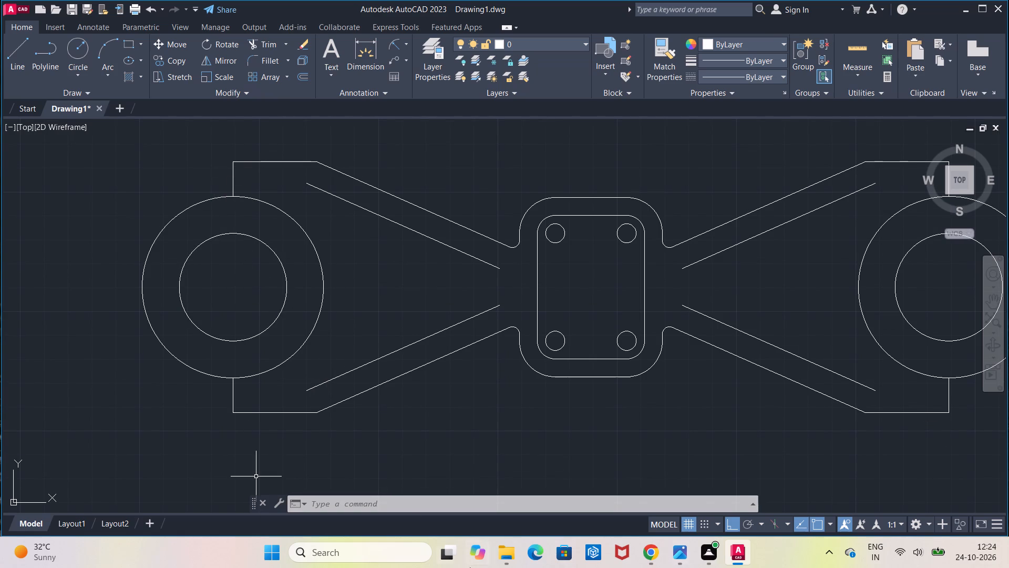
left_click(260, 59)
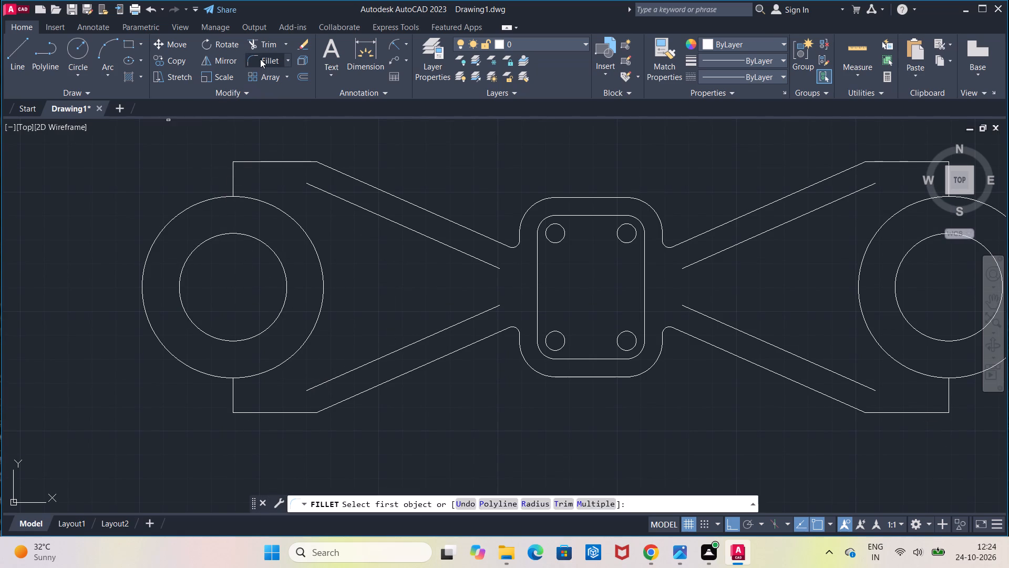
left_click(534, 501)
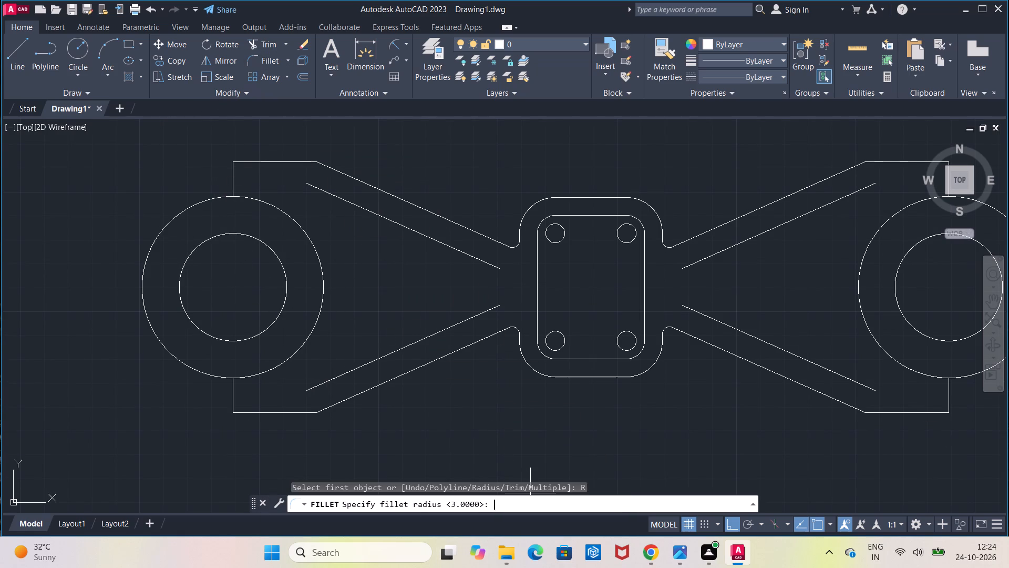
type("10")
key("Return")
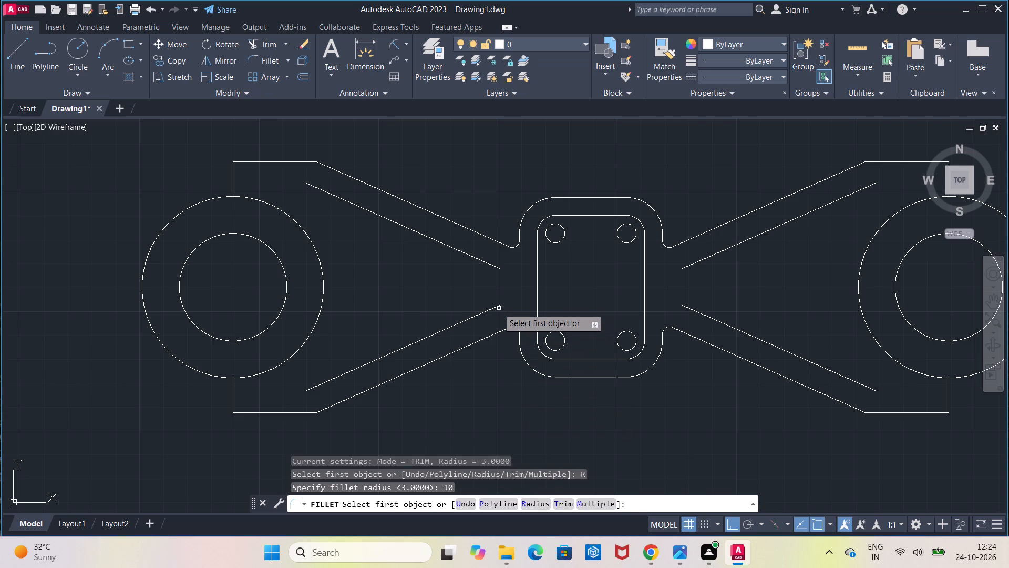
left_click(496, 307)
left_click(493, 268)
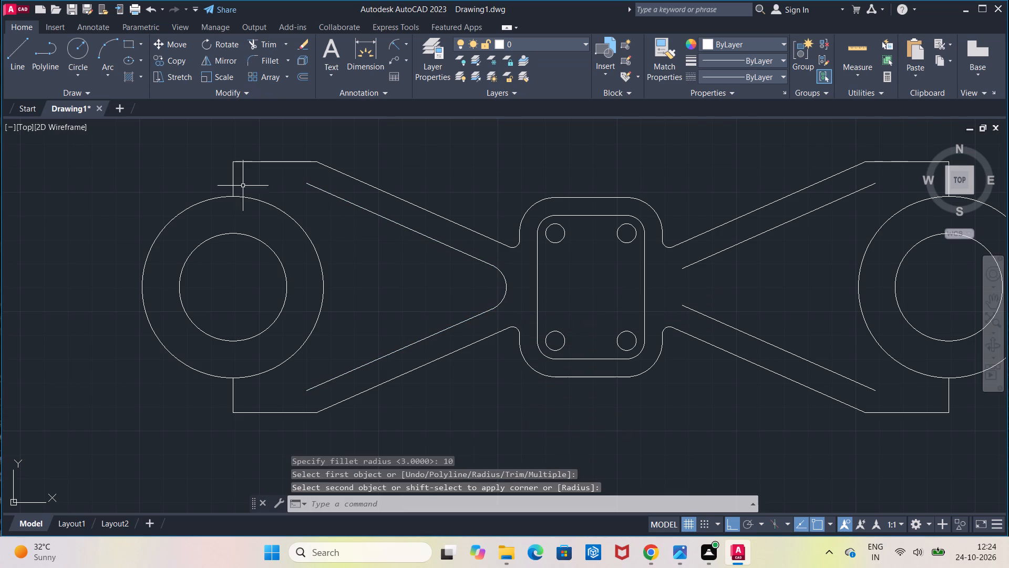
Fillet the two inner sloped lines on the right side with the same radius of 10 near the central plate.
left_click(256, 59)
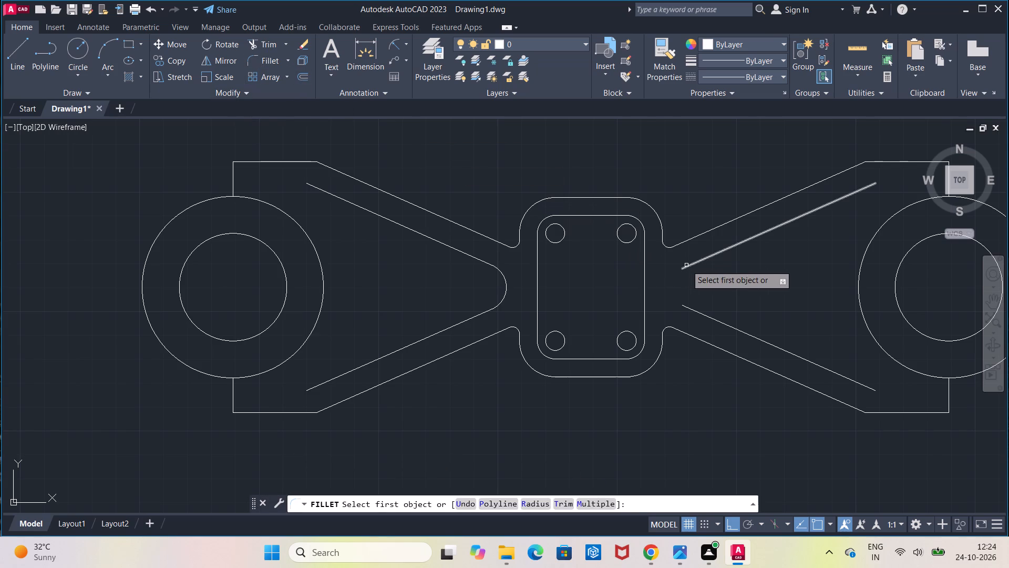
left_click(686, 266)
left_click(684, 306)
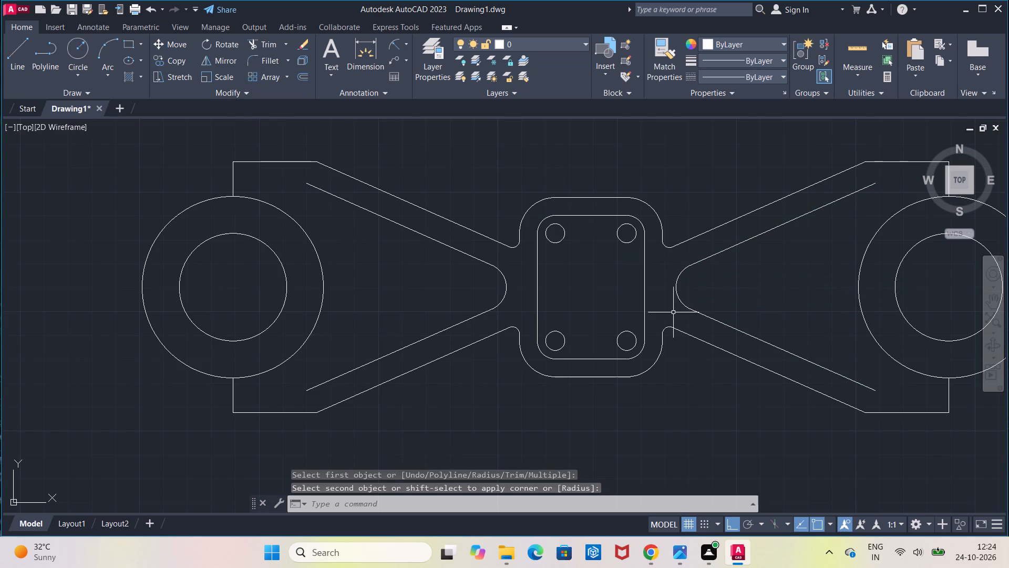
key("Escape")
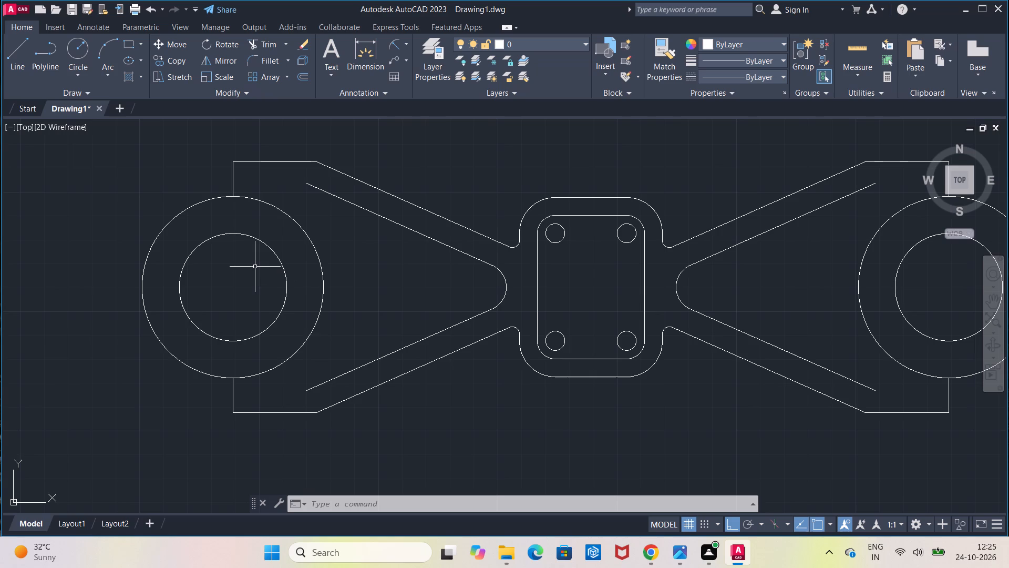
Draw a circle of radius 48 concentric with the left end circles.
left_click(71, 50)
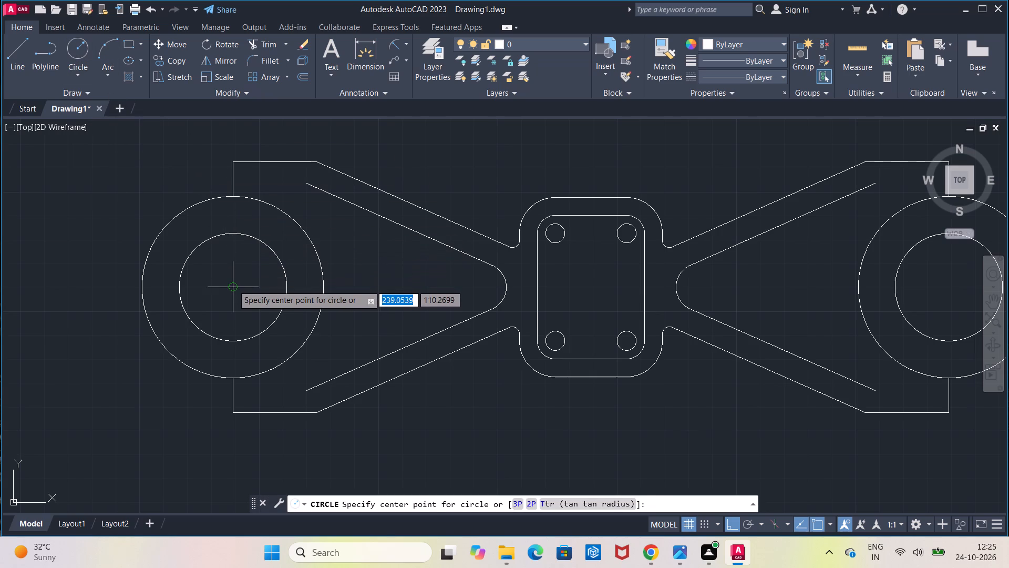
left_click(233, 286)
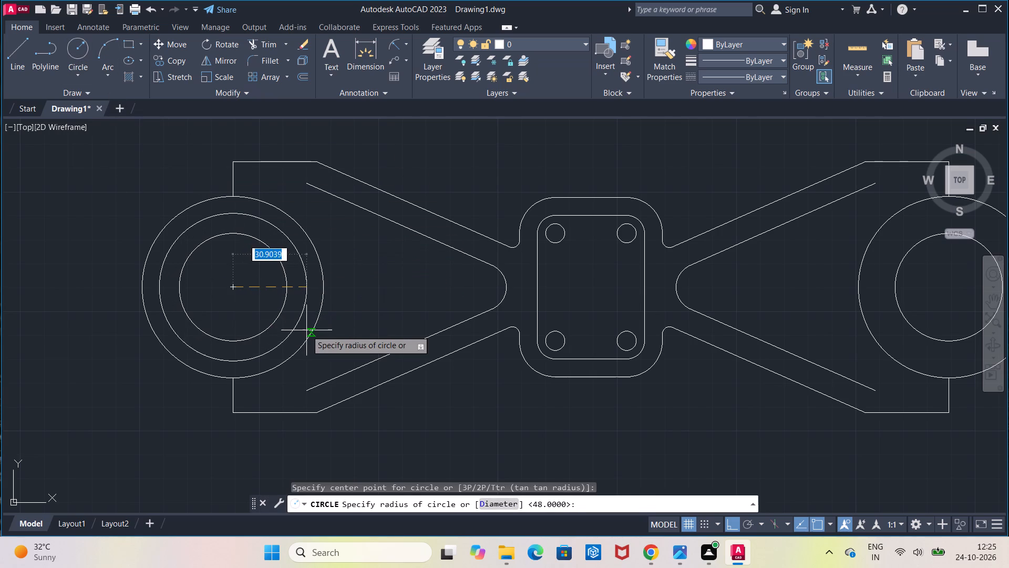
key("4")
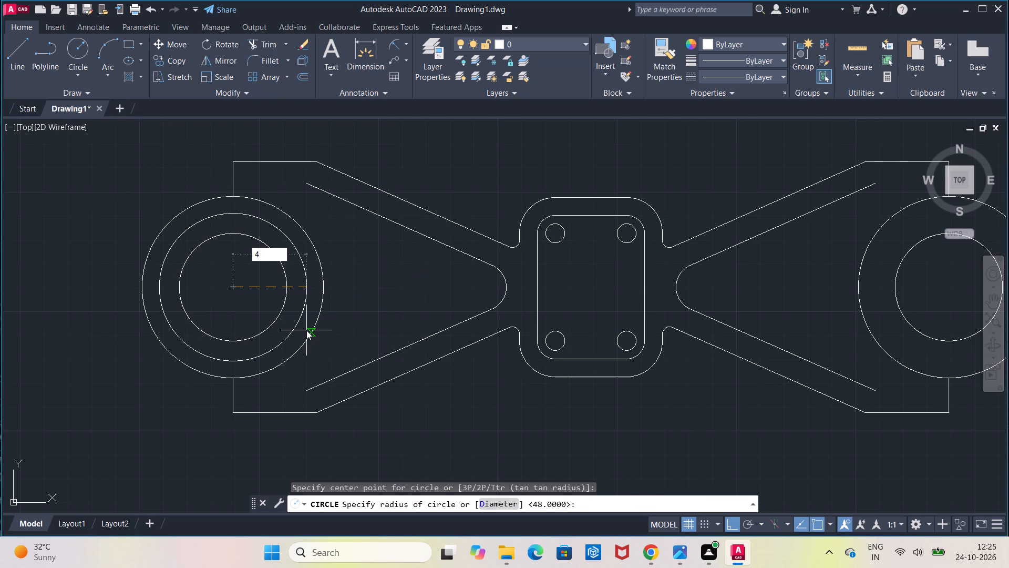
key("8")
key("Return")
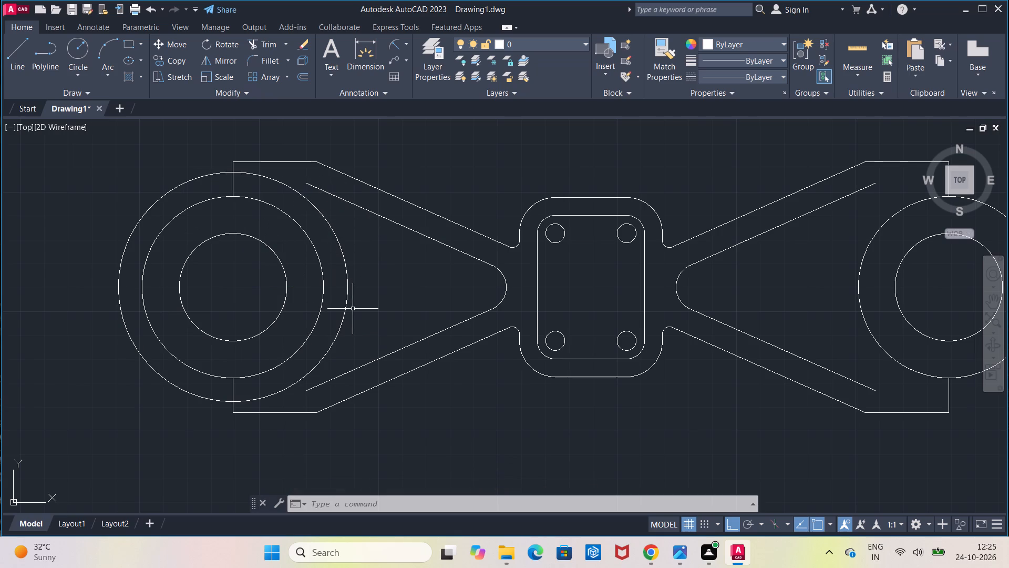
Draw a circle of radius 48 concentric with the right end circles.
middle_click_drag(775, 305, 650, 319)
middle_click(596, 322)
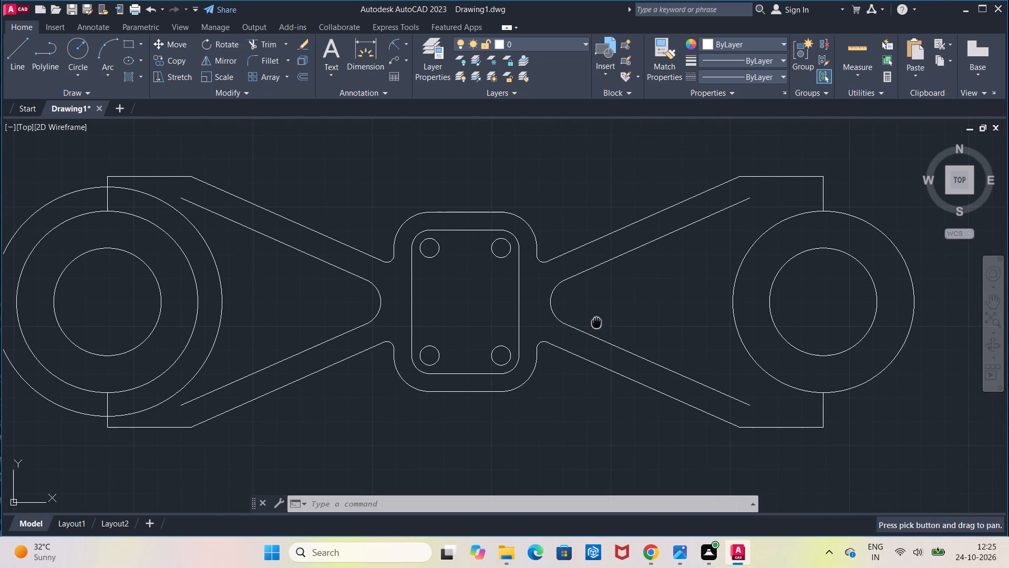
left_click(79, 44)
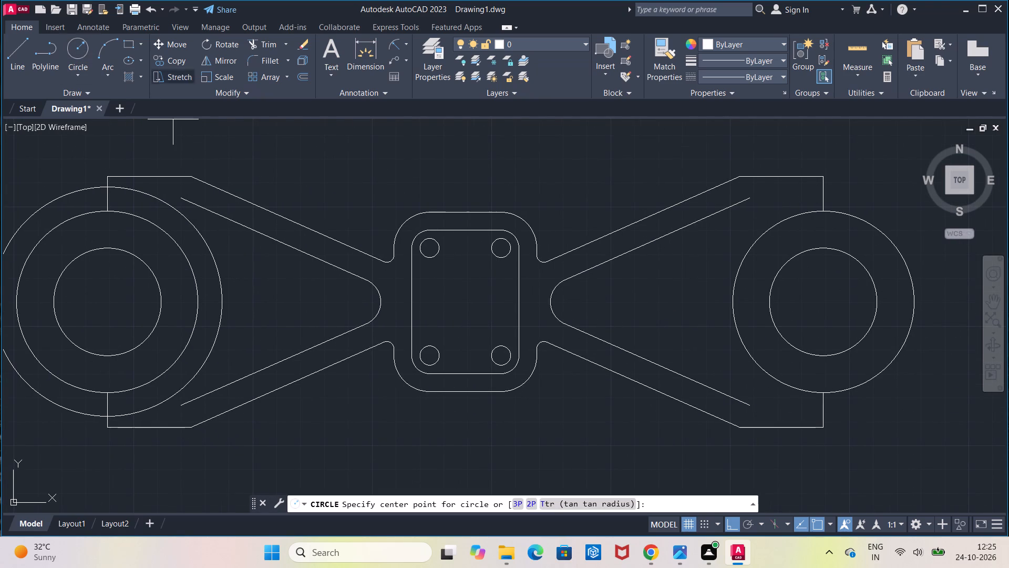
left_click(821, 305)
key("4")
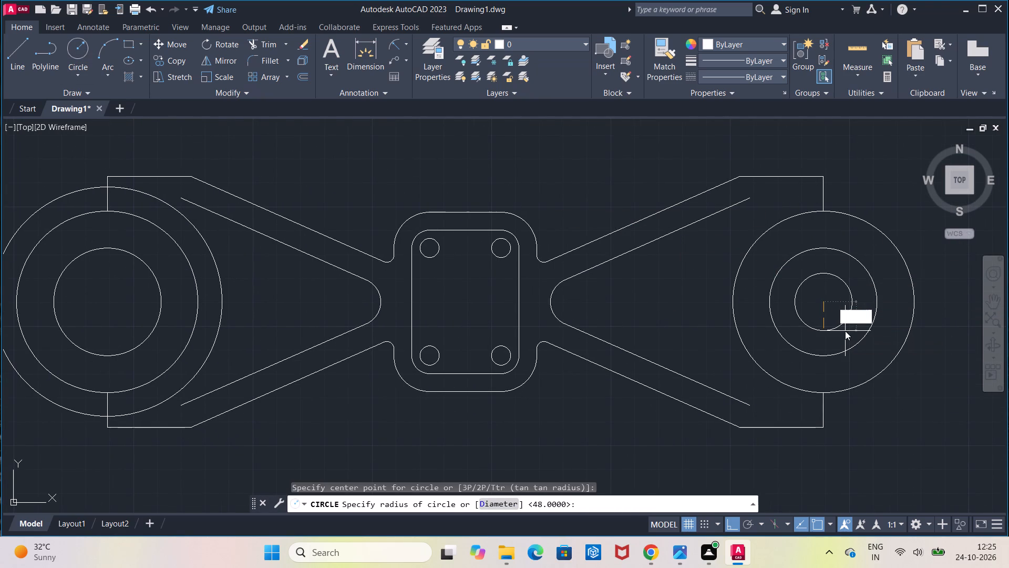
key("8")
key("Return")
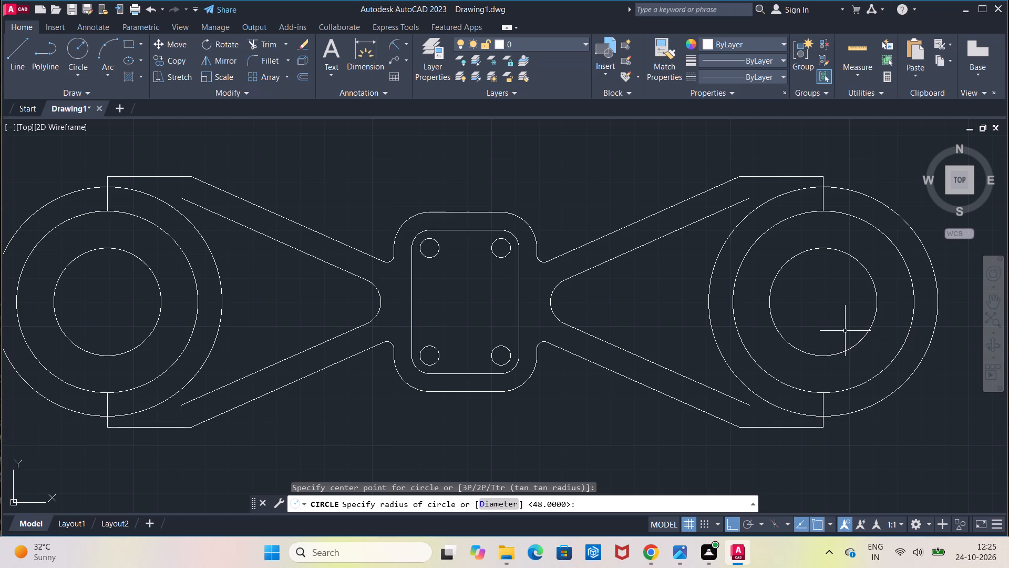
key("Escape")
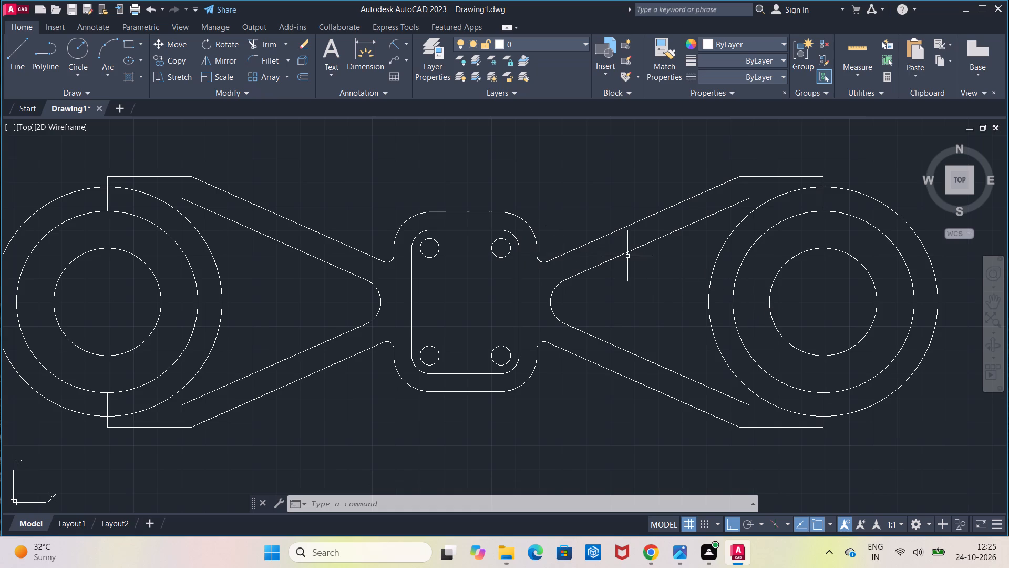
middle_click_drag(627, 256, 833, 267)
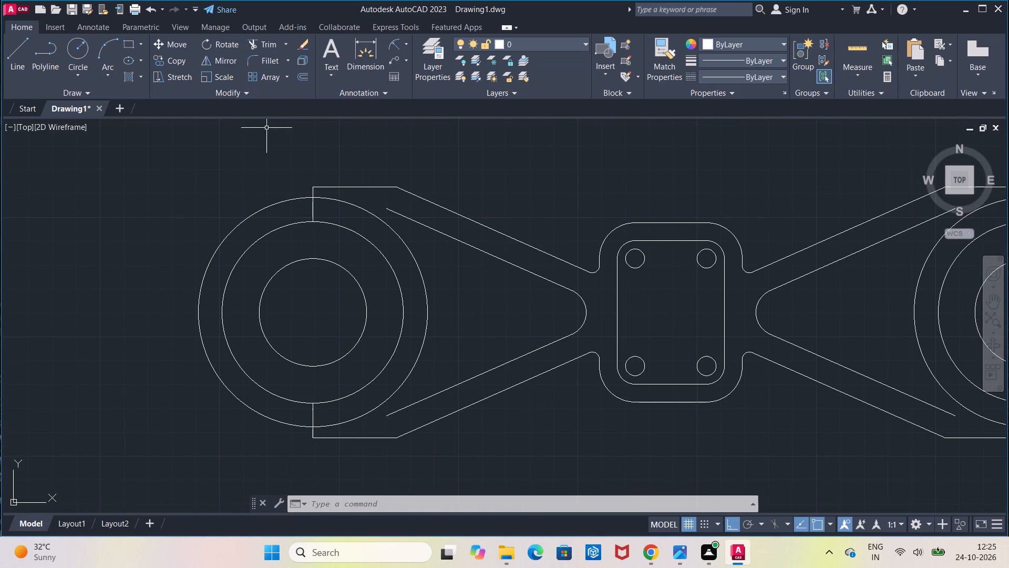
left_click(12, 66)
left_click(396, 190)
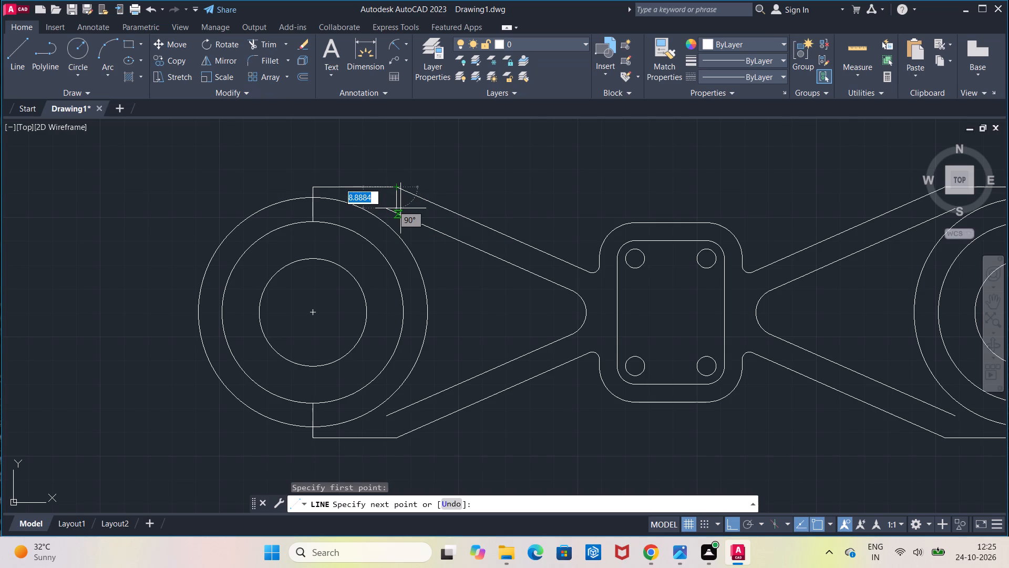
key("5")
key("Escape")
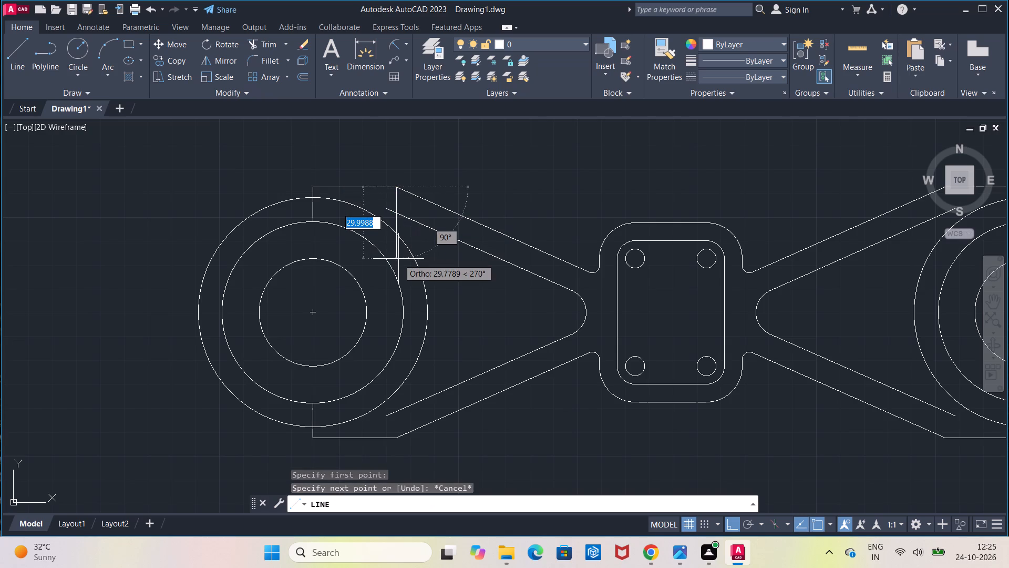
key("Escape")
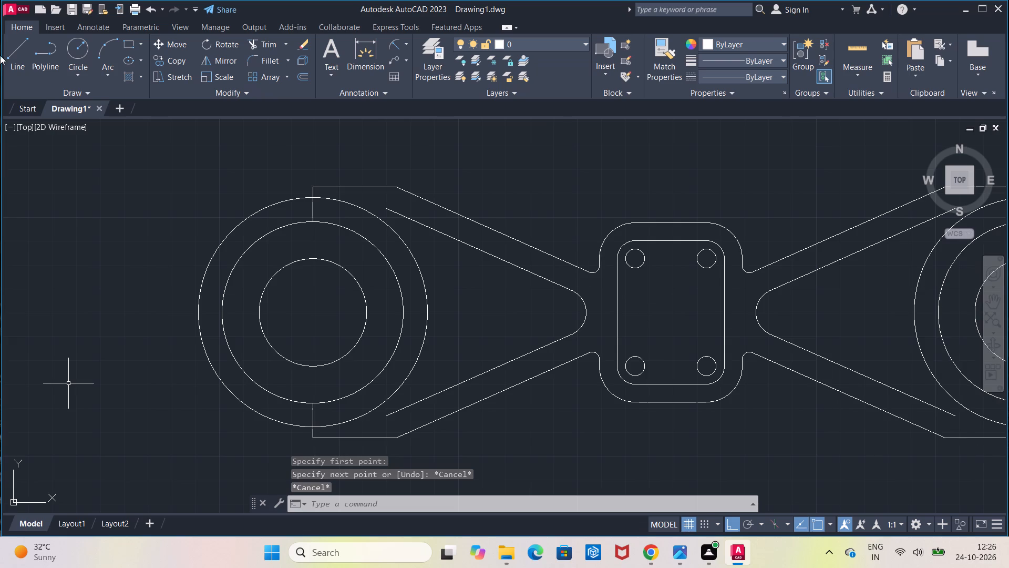
Draw a vertical line 5 long upward from the corner where the lower-left horizontal edge meets the sloped line.
left_click(16, 40)
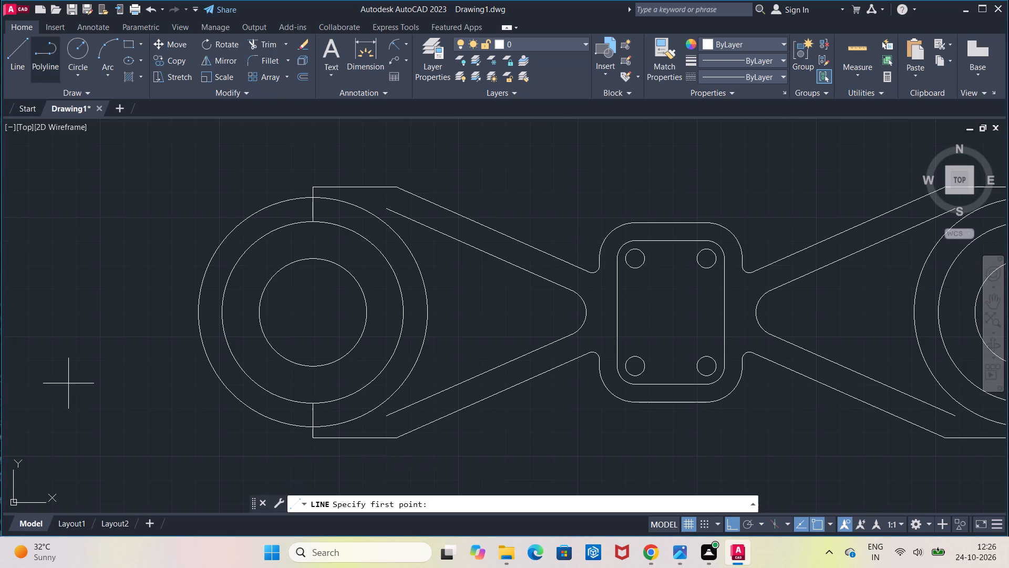
left_click(396, 442)
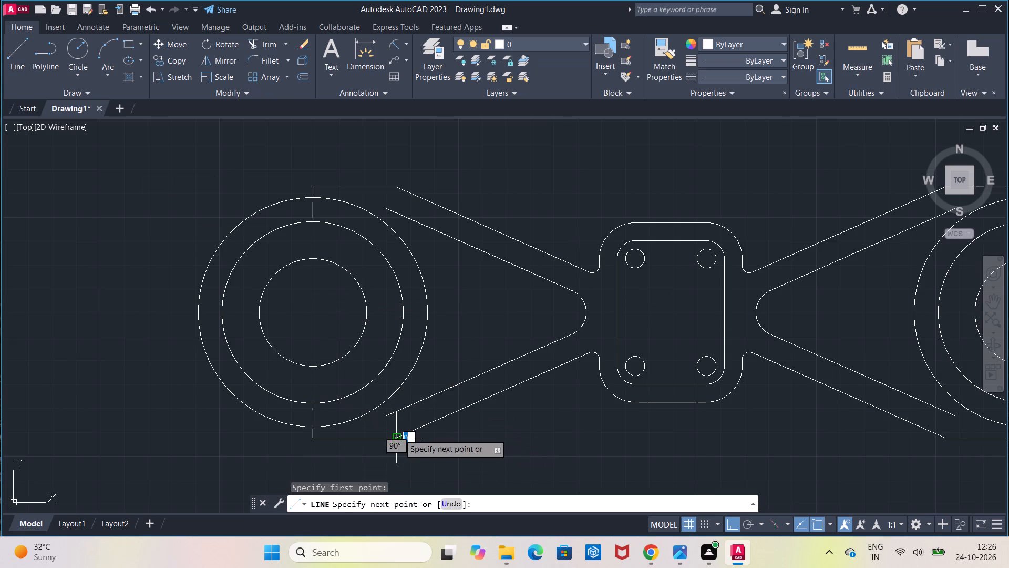
key("5")
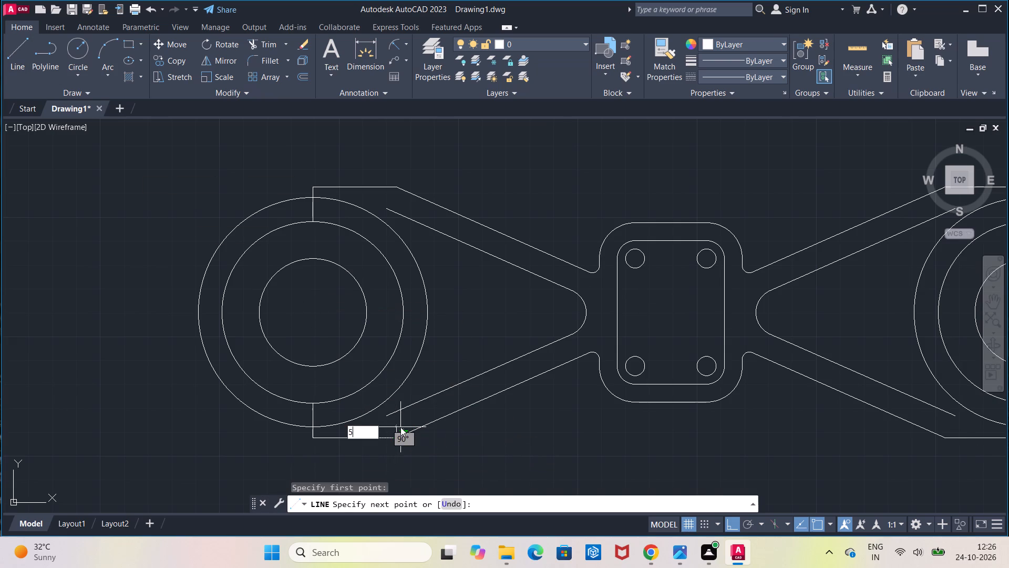
key("Return")
key("Escape")
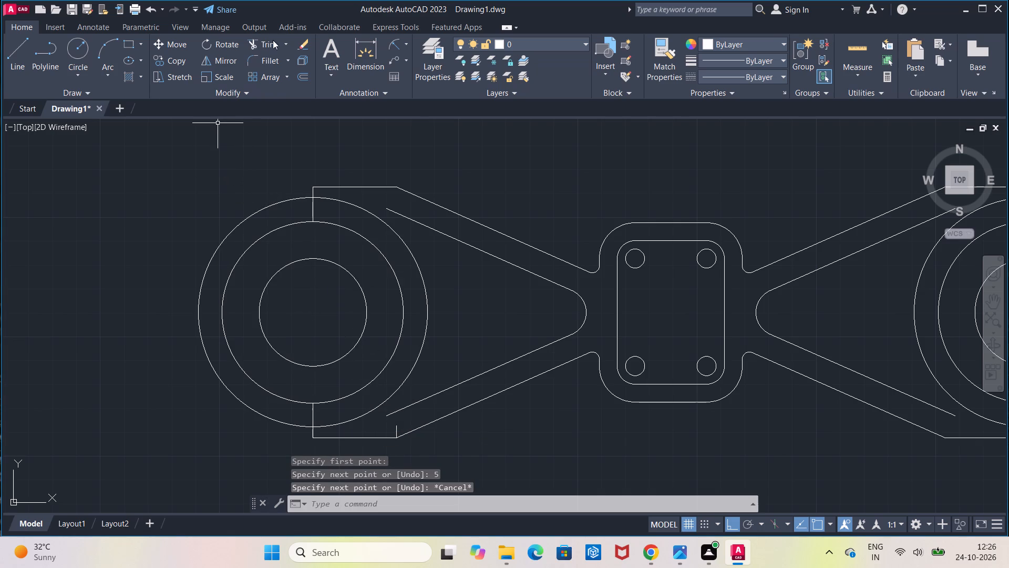
Extend the short vertical line at the lower-left corner up past the inner sloped line to the radius 48 circle.
left_click(289, 45)
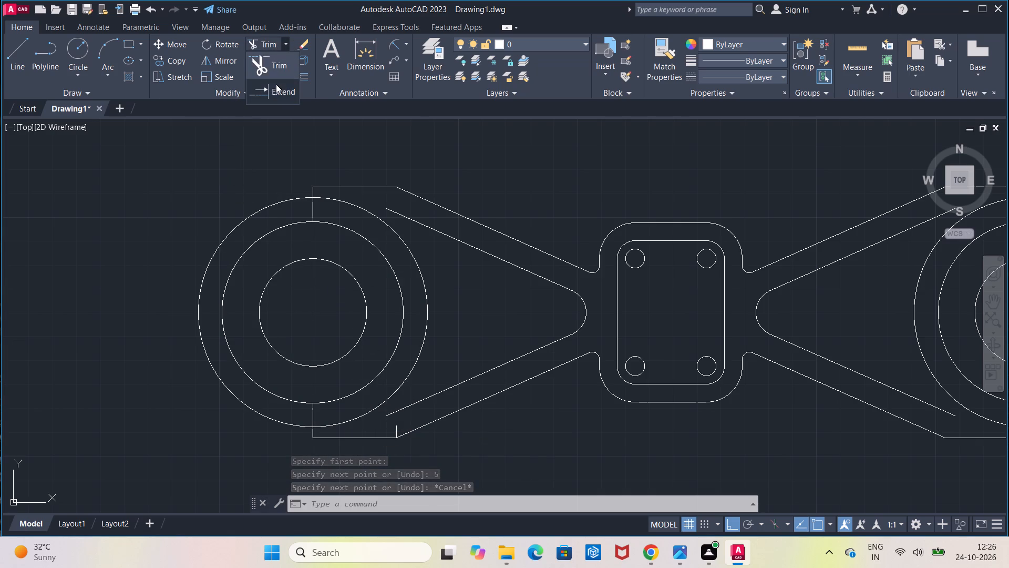
left_click(276, 86)
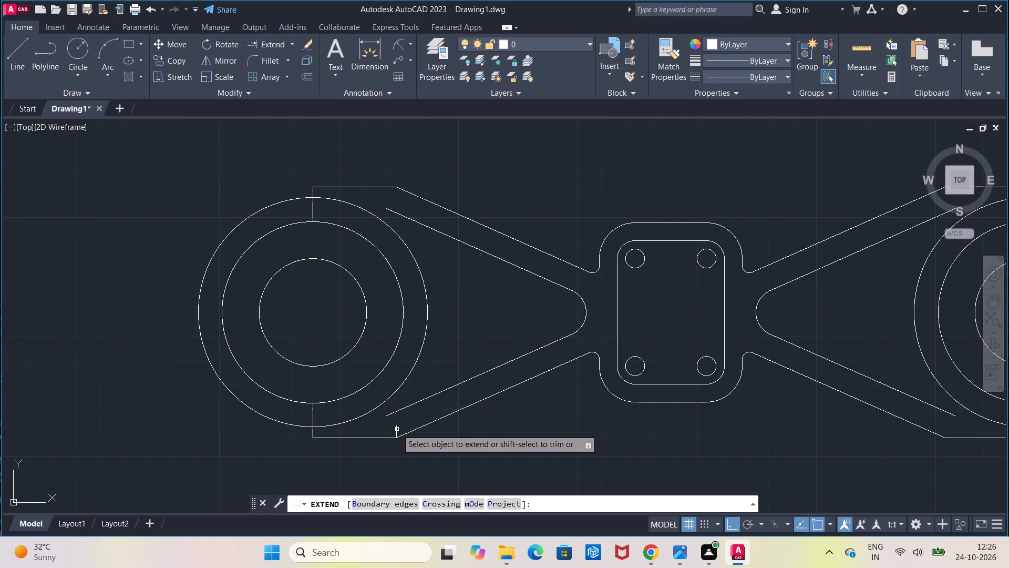
left_click(397, 429)
left_click(398, 421)
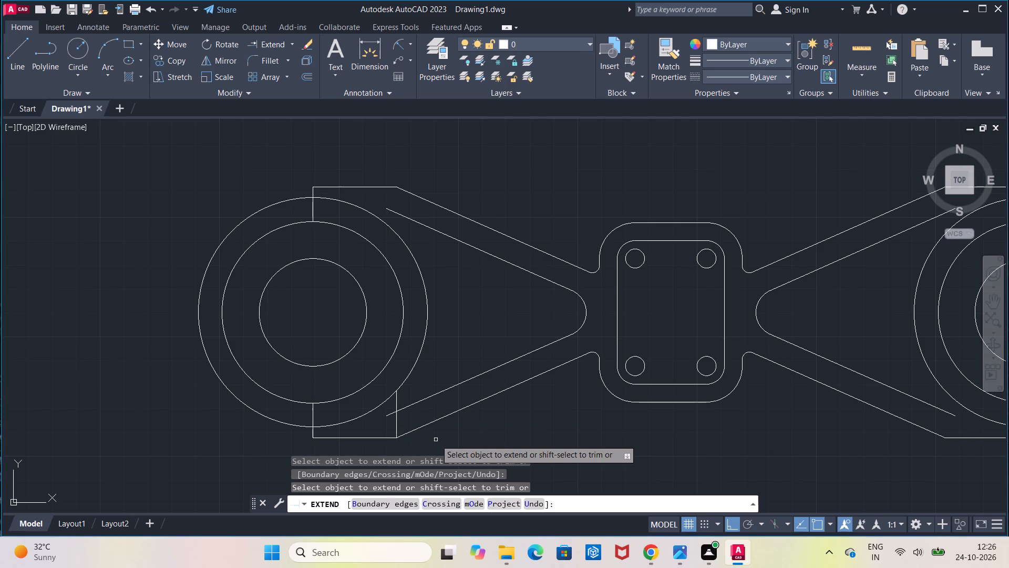
Draw a vertical line 6 long downward from the corner where the upper-left horizontal edge meets the sloped line.
key("Escape")
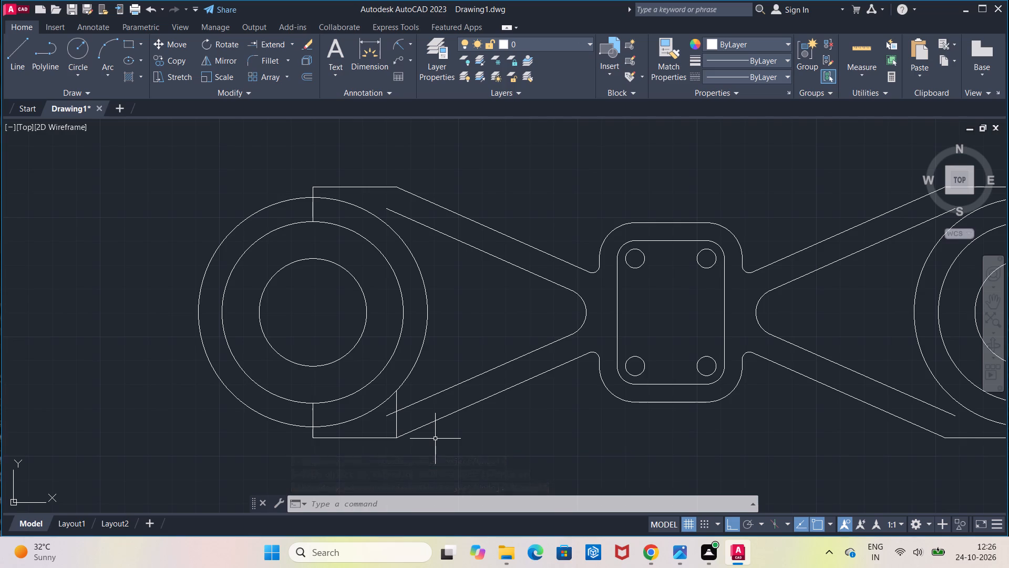
key("Escape")
left_click(22, 60)
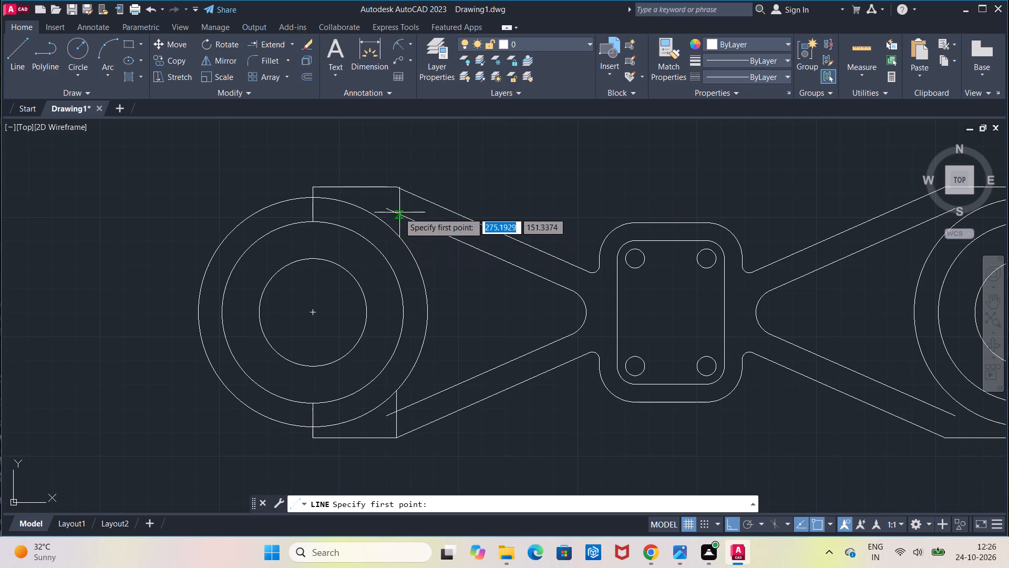
left_click(396, 189)
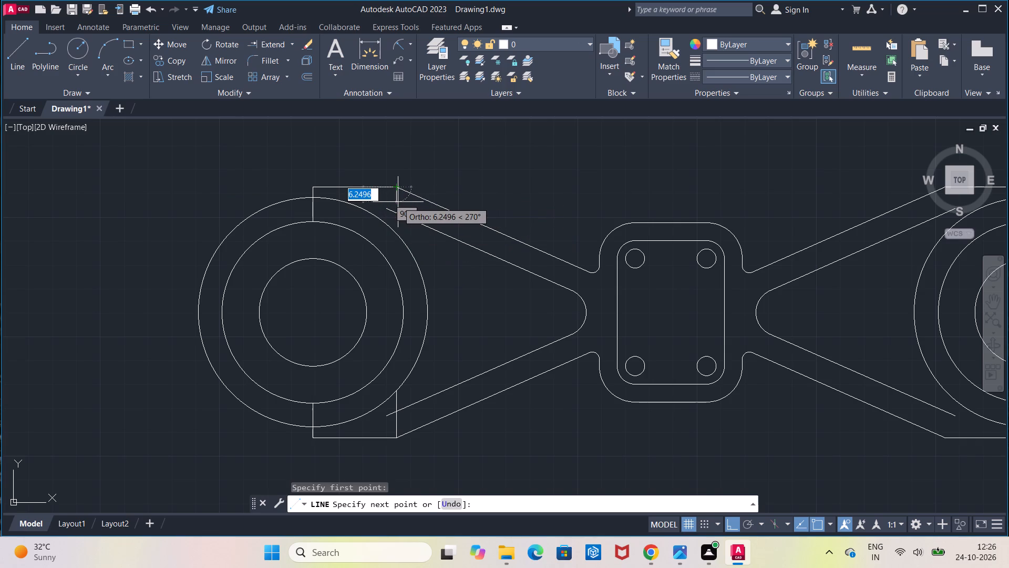
key("6")
key("Return")
key("Escape")
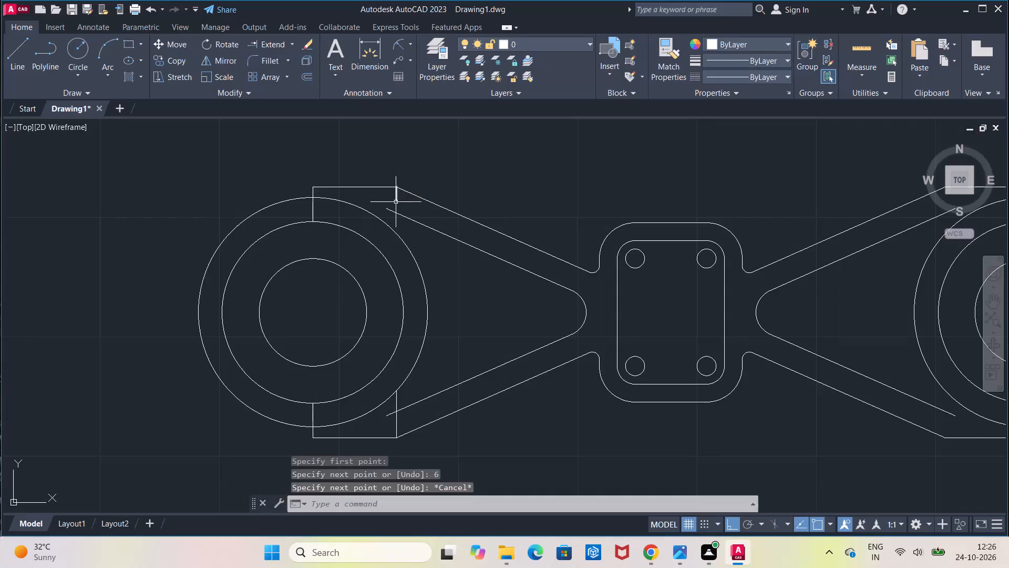
Extend the short vertical line at the upper-left corner down past the inner sloped line to the radius 48 circle.
left_click(284, 43)
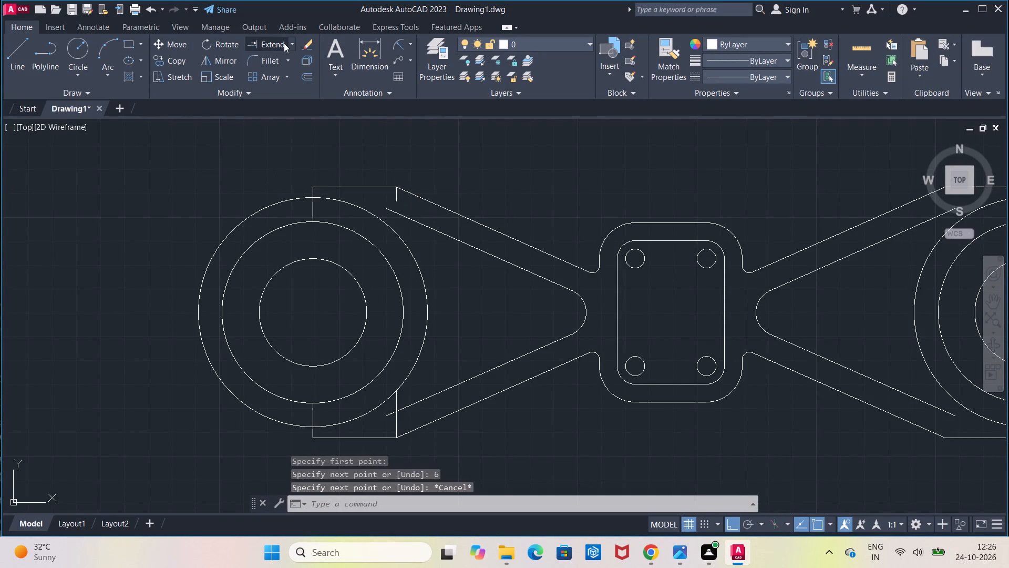
left_click(397, 197)
left_click(397, 208)
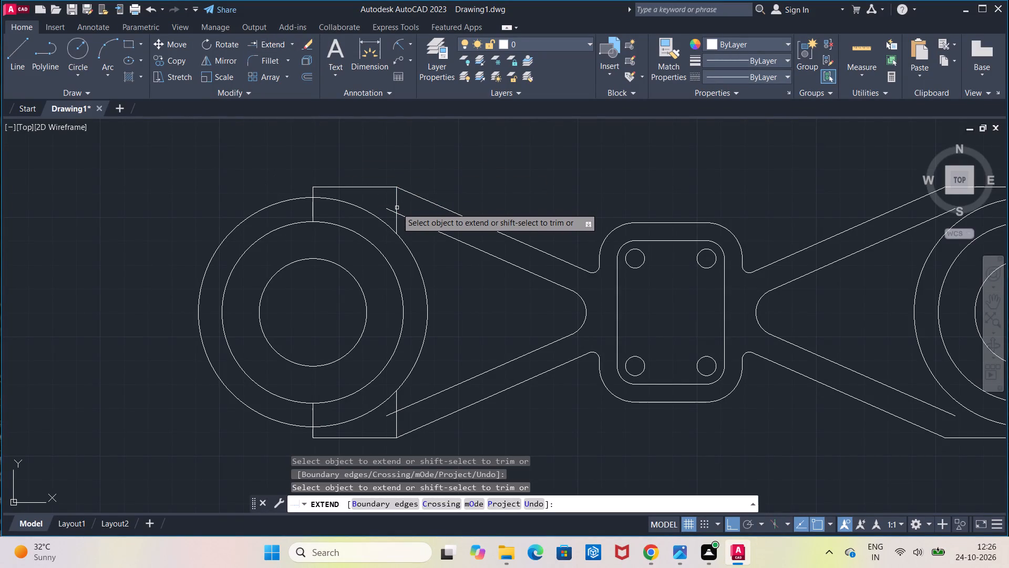
key("Escape")
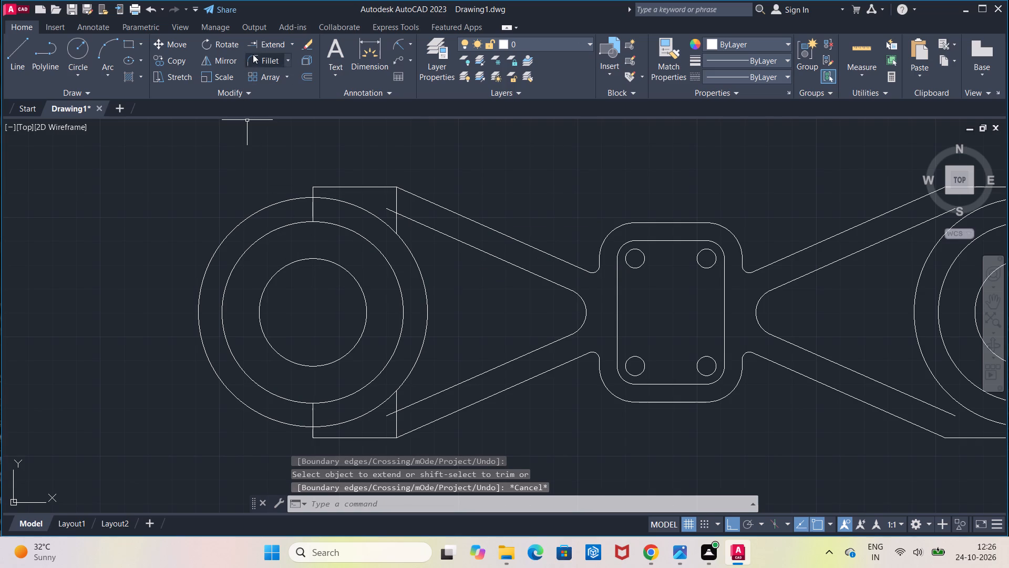
Trim away the right half of the left end's middle circle between the upper and lower vertical edges.
left_click(294, 44)
left_click(286, 69)
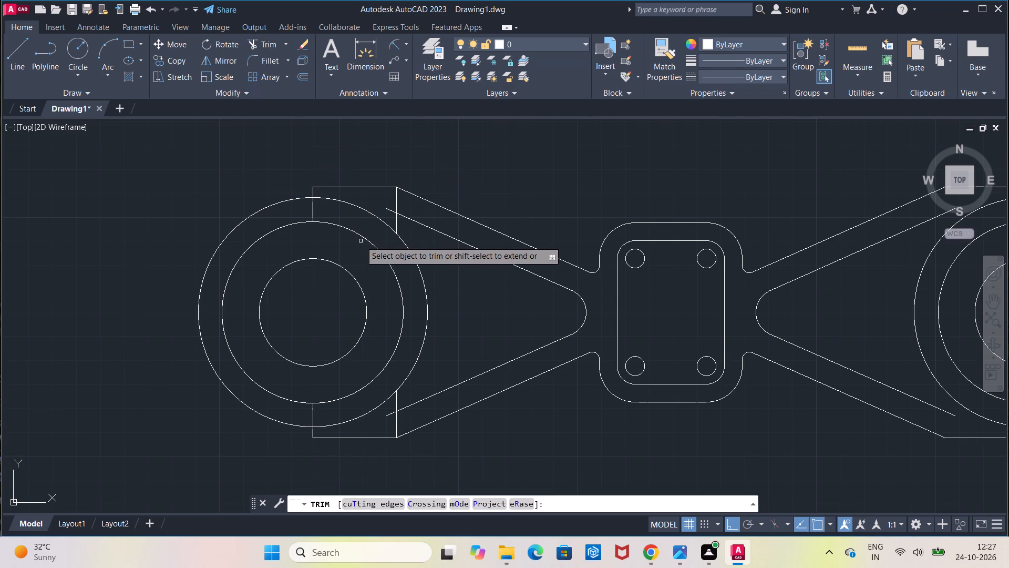
left_click(366, 241)
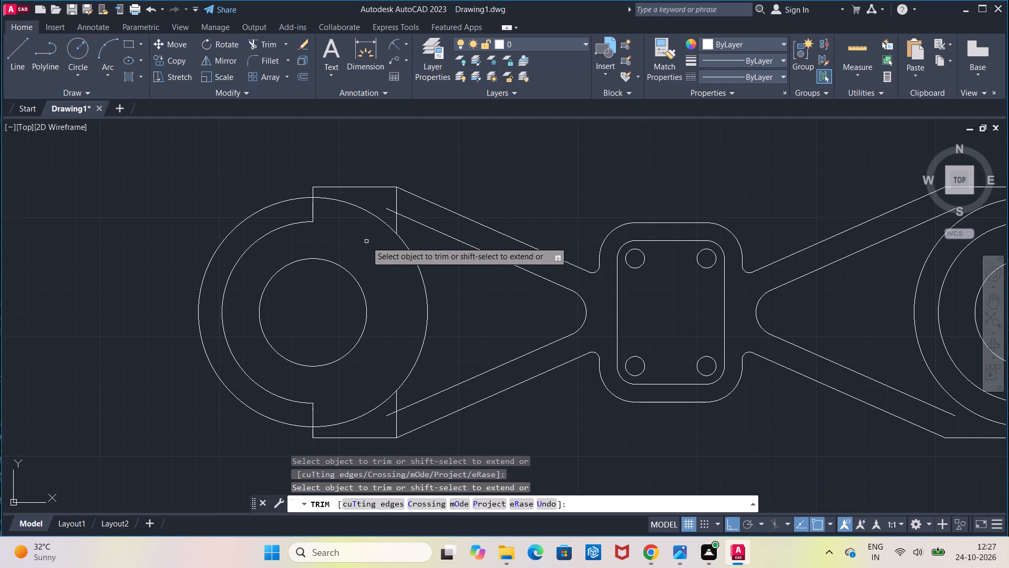
key("Escape")
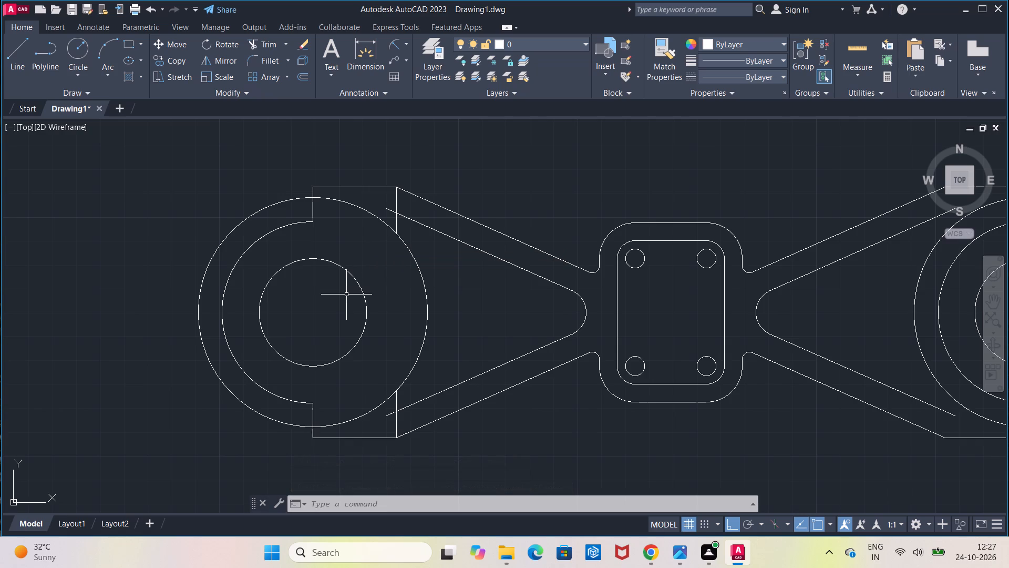
Trim the left arm's inner sloped line overshoots and the vertical line portions between the inner and outer sloped lines.
left_click(266, 45)
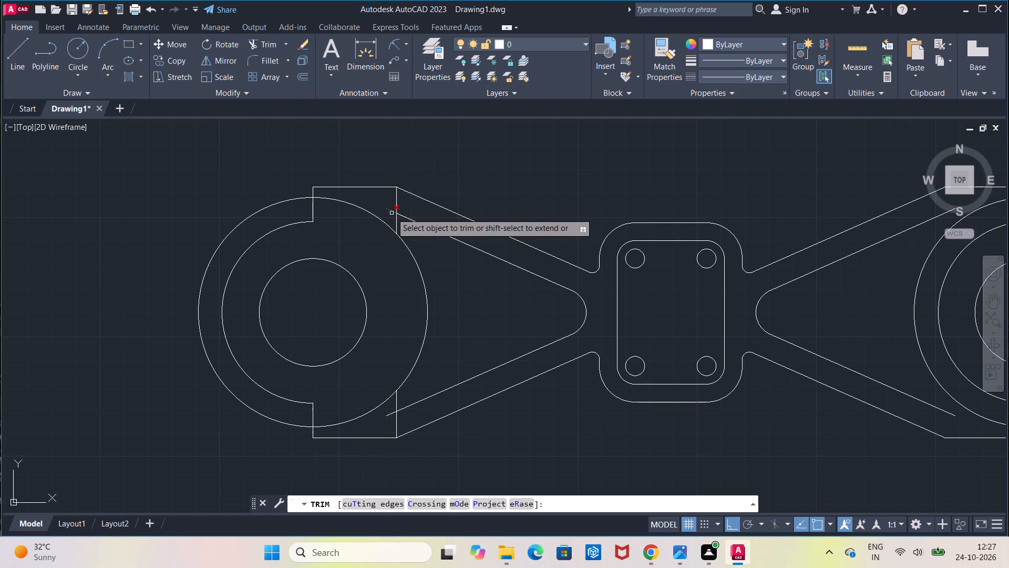
left_click(392, 213)
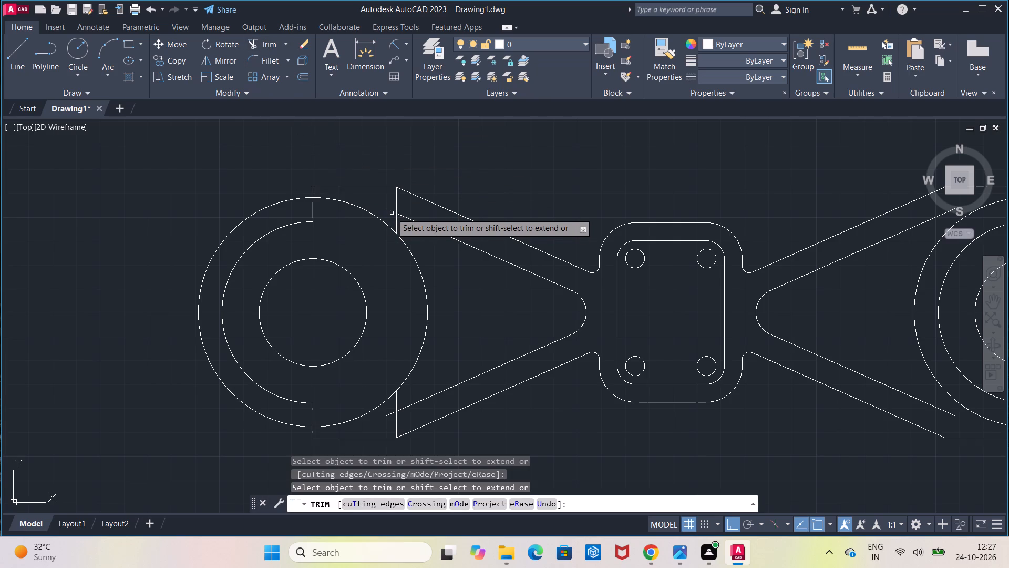
left_click(396, 207)
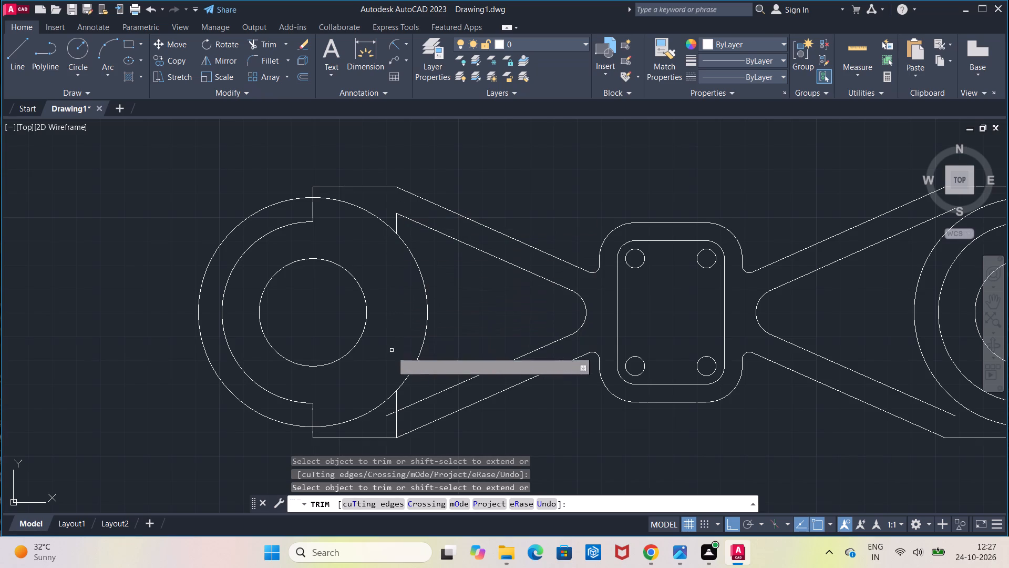
left_click(390, 414)
left_click(396, 422)
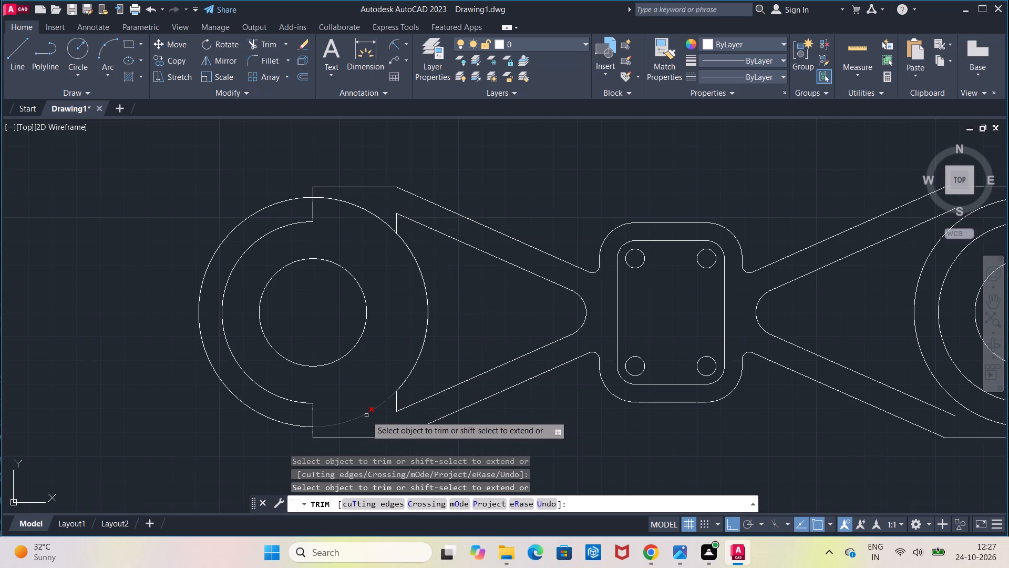
Trim the left radius 48 circle so only the arc closing the arm's inner cutout remains.
left_click(366, 415)
left_click(369, 213)
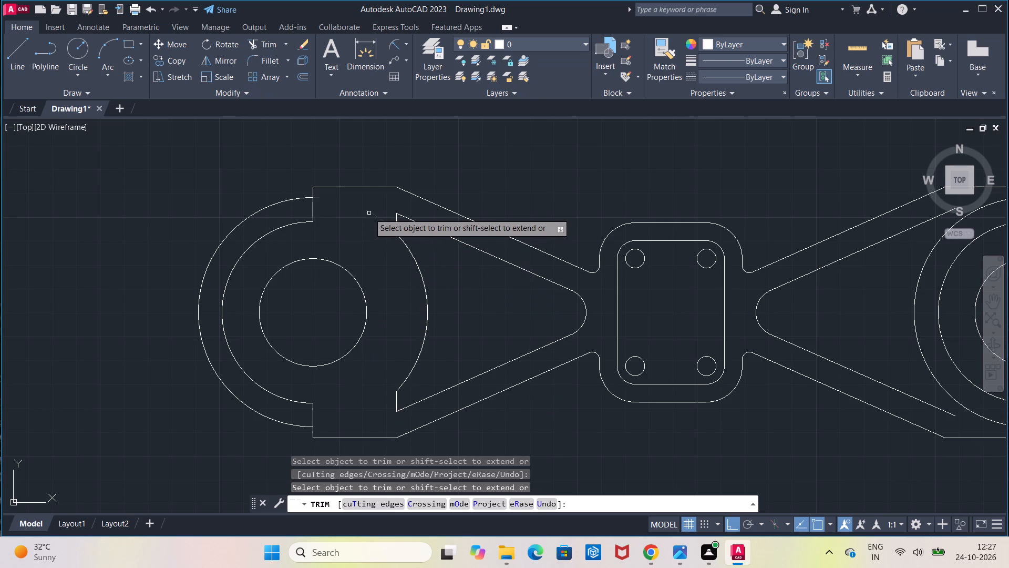
left_click(241, 225)
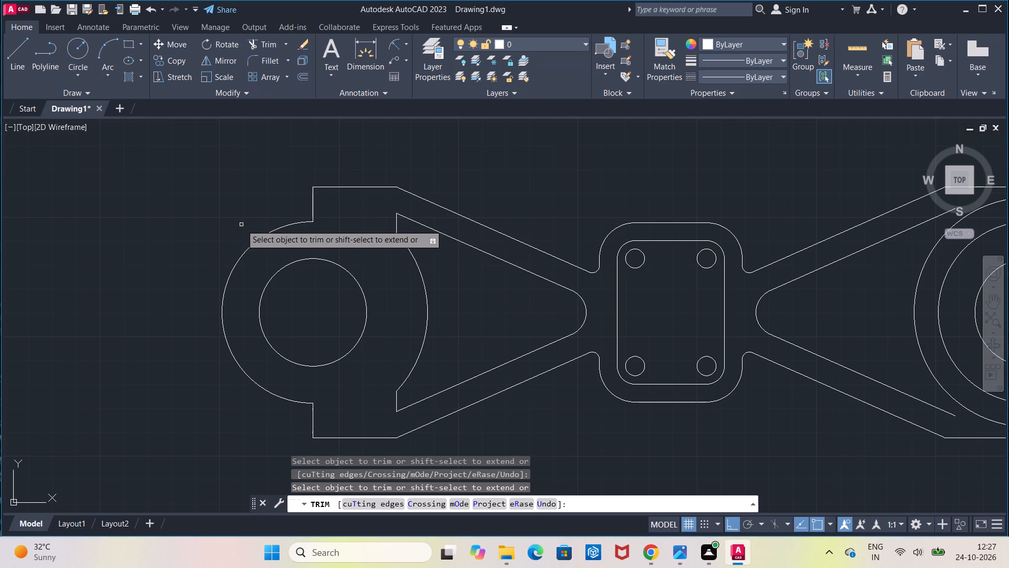
key("Escape")
Trim the upper and lower vertical edges at the right end between the radius 48 circle and the middle circle.
scroll(241, 225, "down", 1)
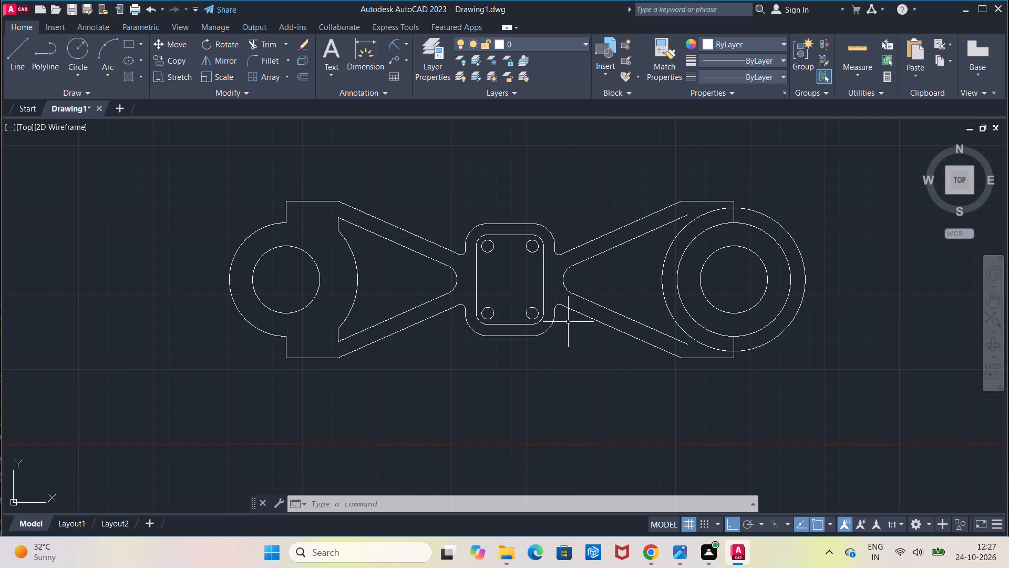
scroll(568, 322, "down", 1)
middle_click_drag(568, 322, 499, 330)
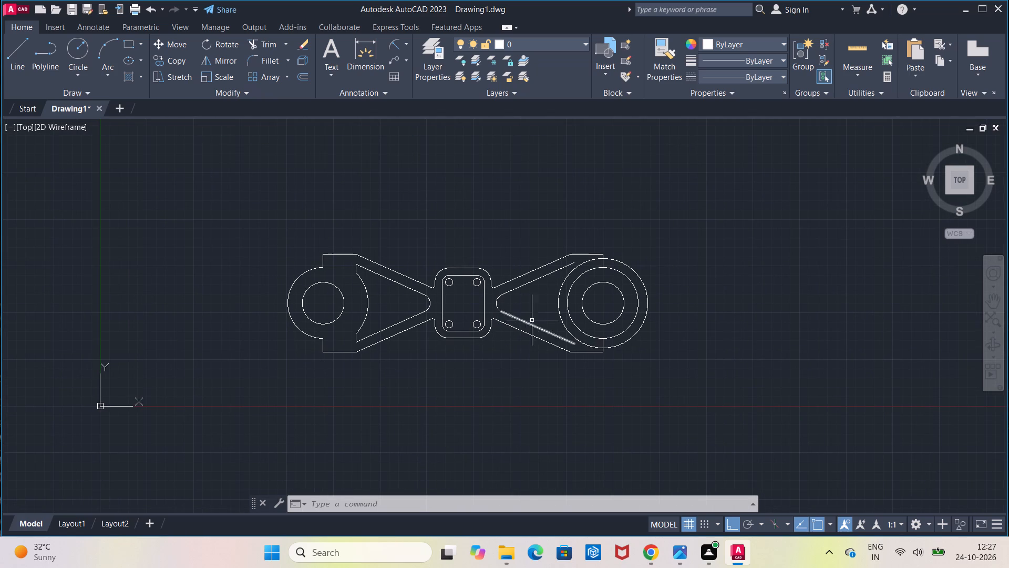
scroll(538, 319, "up", 1)
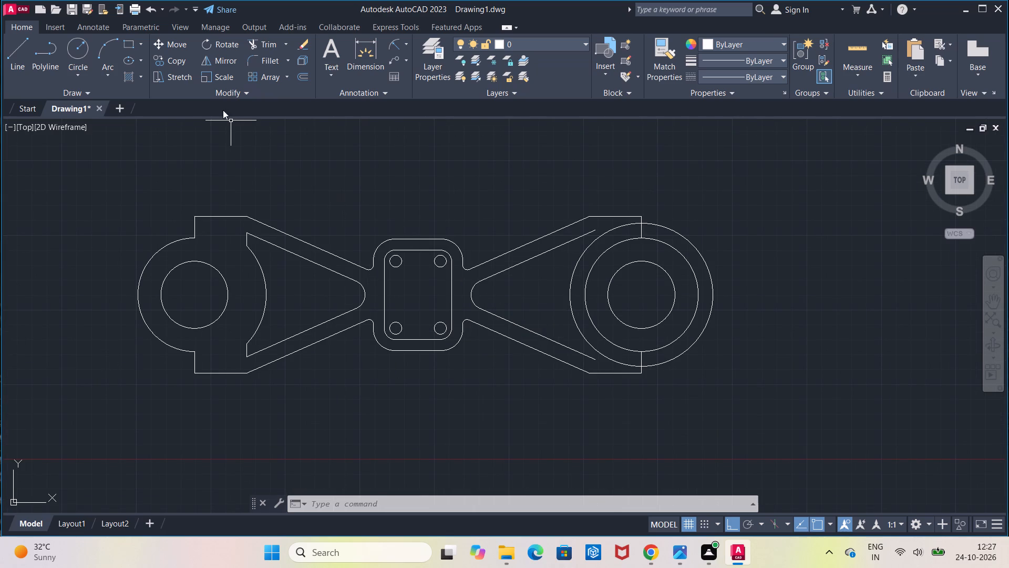
left_click(270, 42)
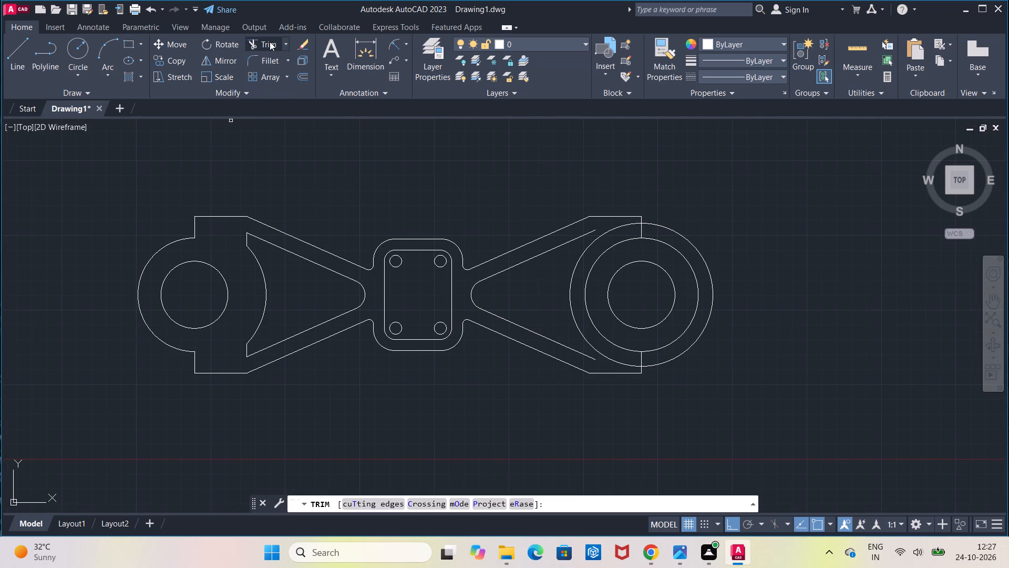
left_click(641, 231)
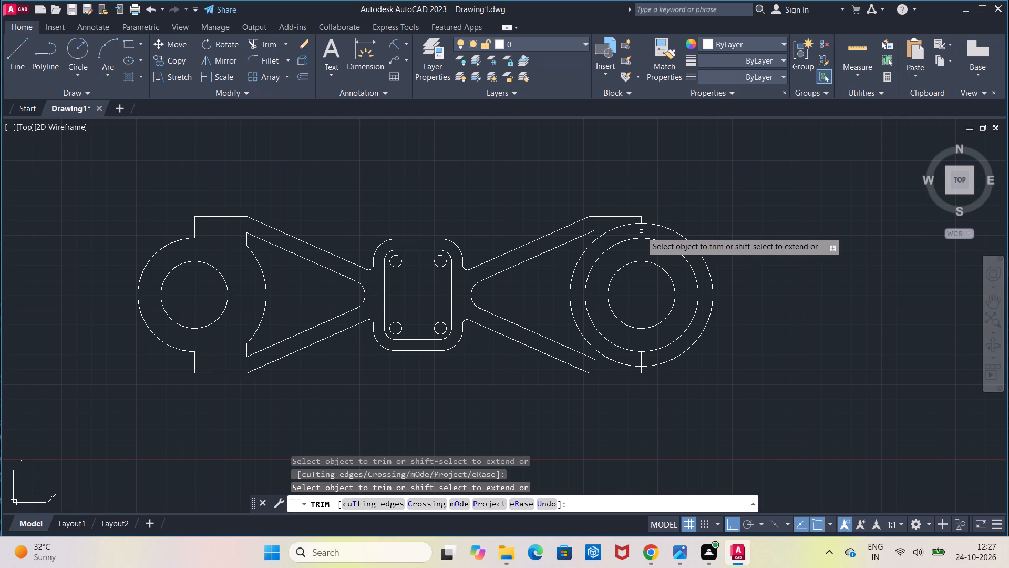
left_click(641, 360)
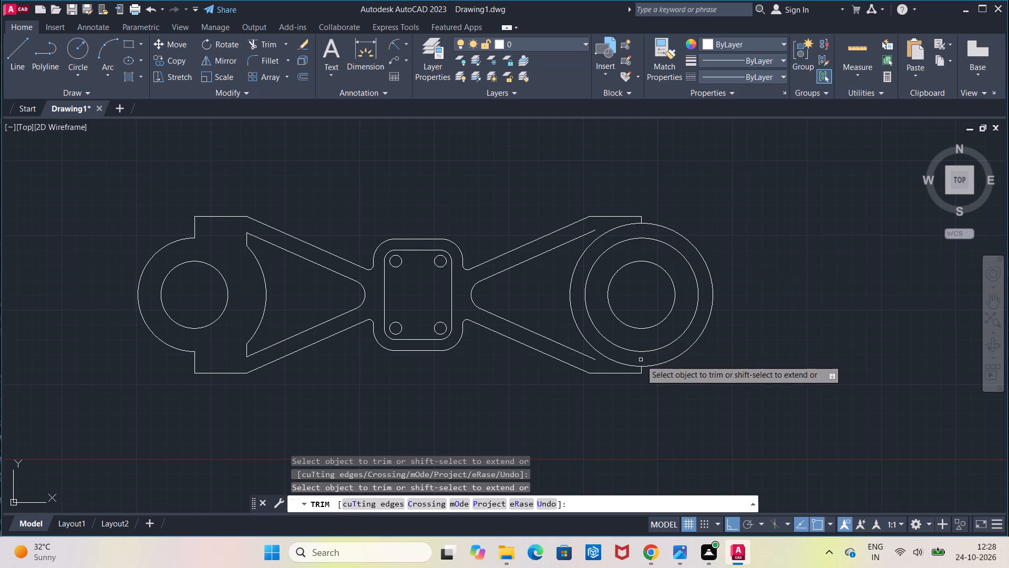
key("Escape")
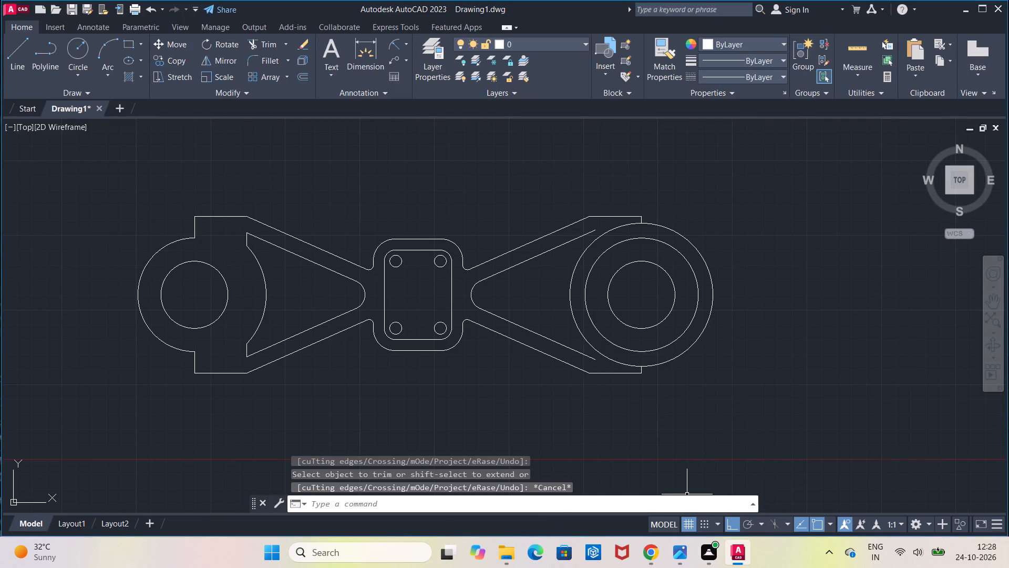
Draw a vertical line joining the right arm's upper and lower corners where the sloped lines meet the horizontal edges.
middle_click_drag(595, 418, 562, 422)
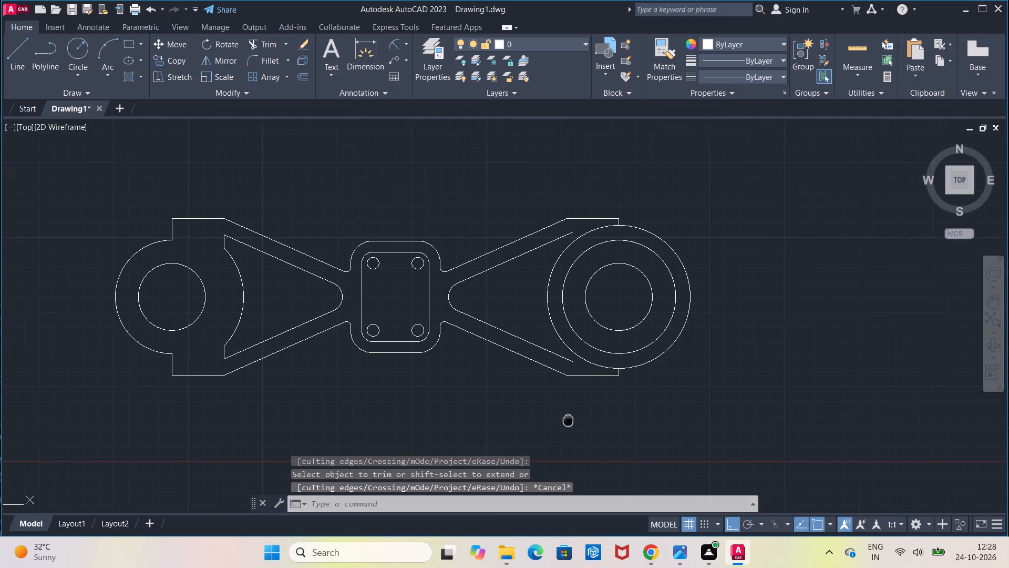
middle_click_drag(562, 422, 538, 425)
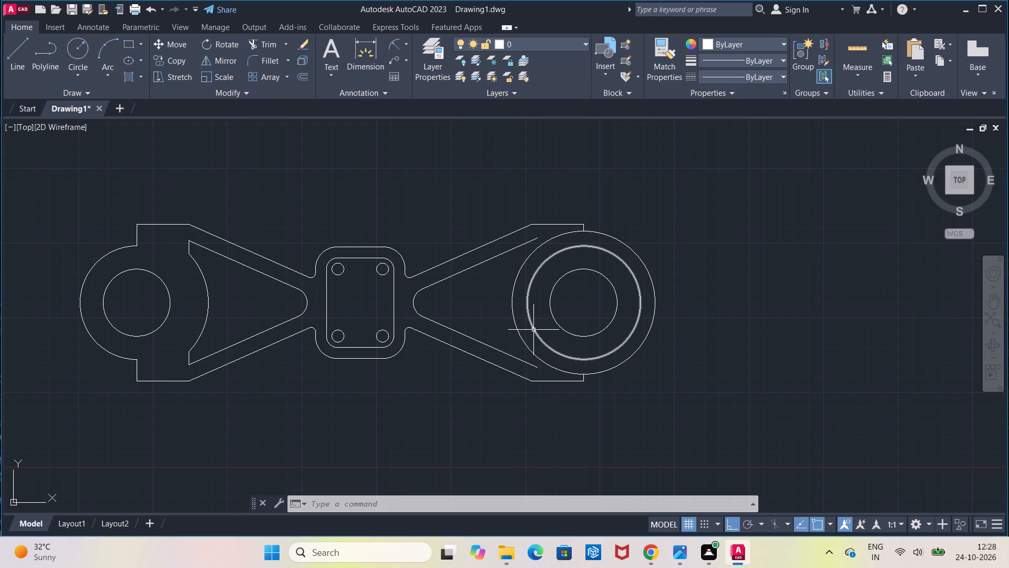
left_click(29, 65)
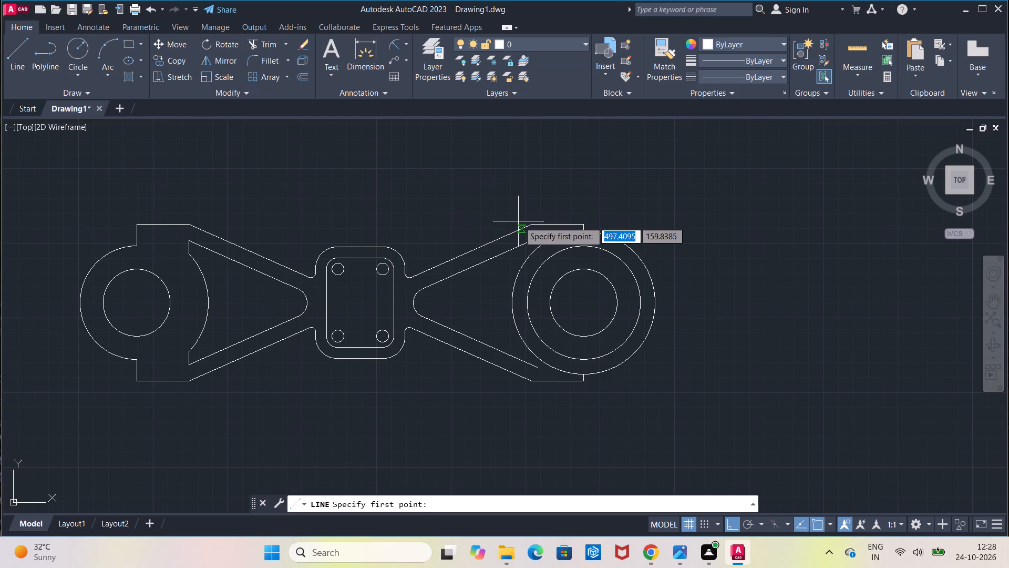
left_click(531, 224)
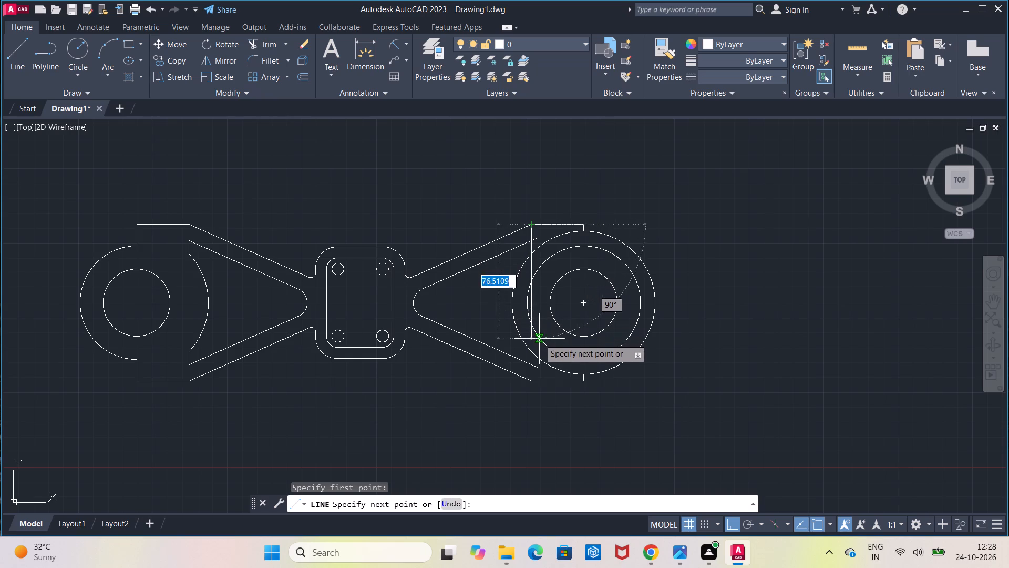
left_click(533, 381)
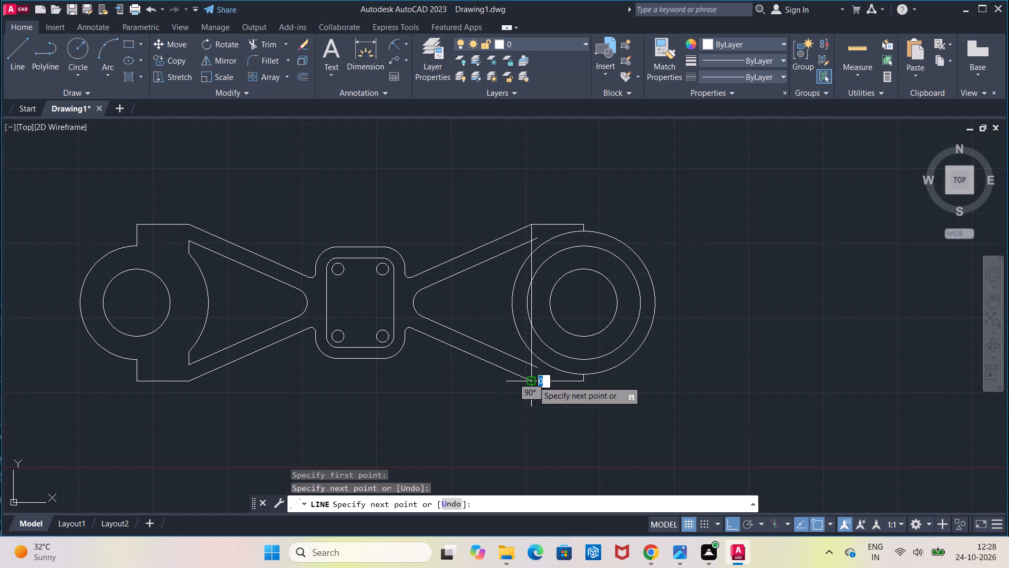
key("Escape")
Trim the right vertical line's top above the inner sloped line and the upper inner sloped line's overshoot past it.
scroll(545, 315, "up", 1)
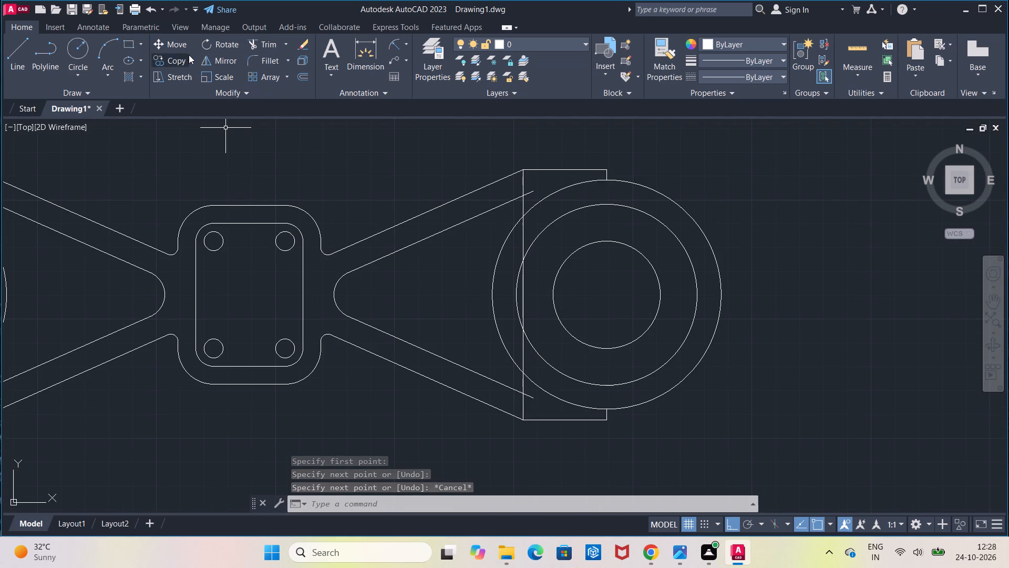
left_click(262, 42)
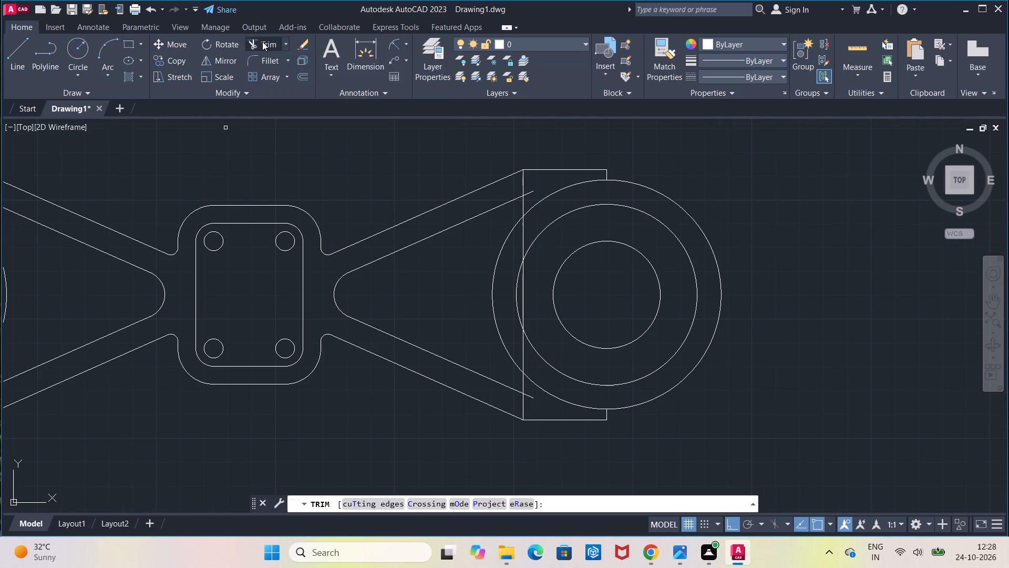
left_click(521, 178)
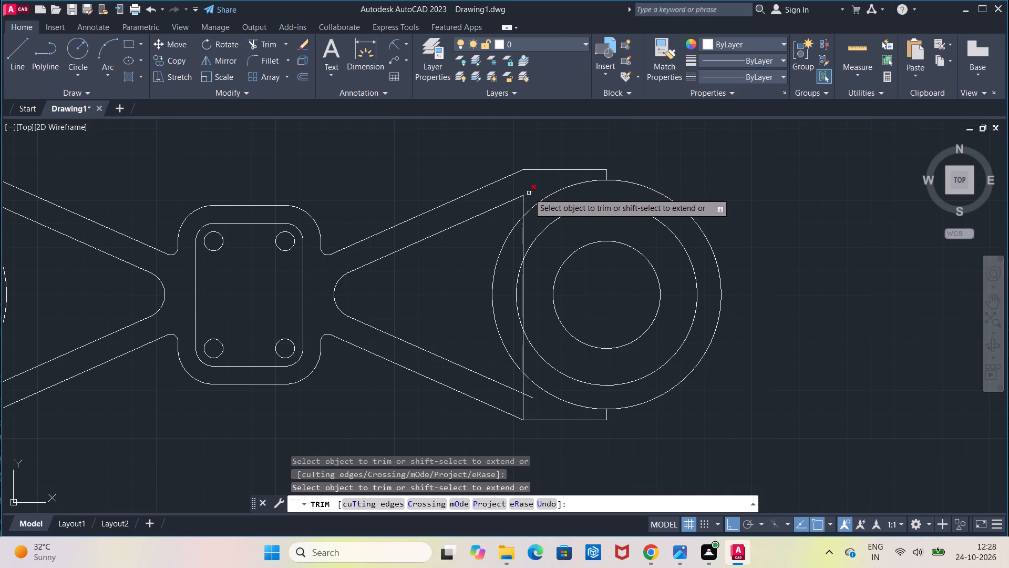
left_click(529, 193)
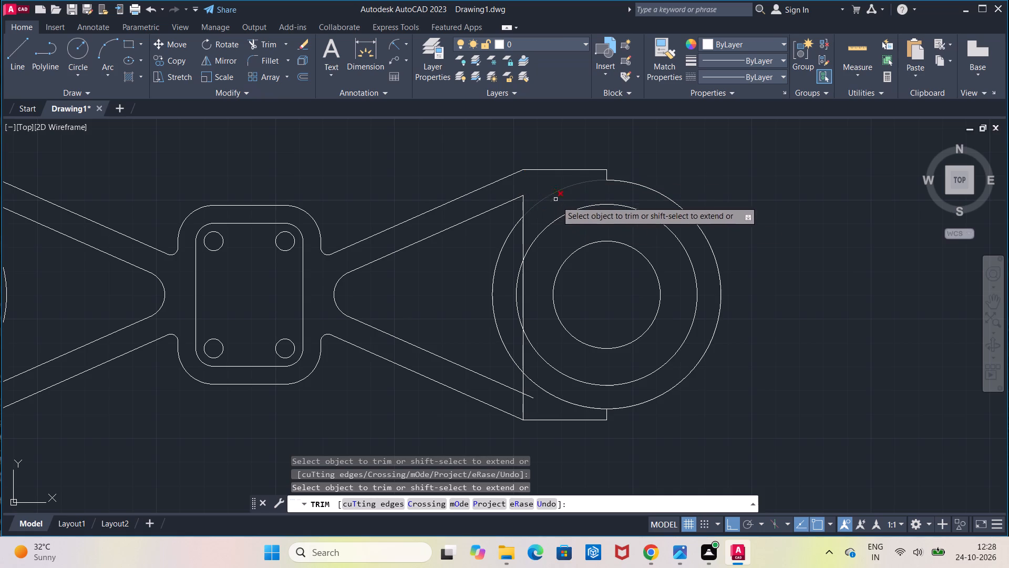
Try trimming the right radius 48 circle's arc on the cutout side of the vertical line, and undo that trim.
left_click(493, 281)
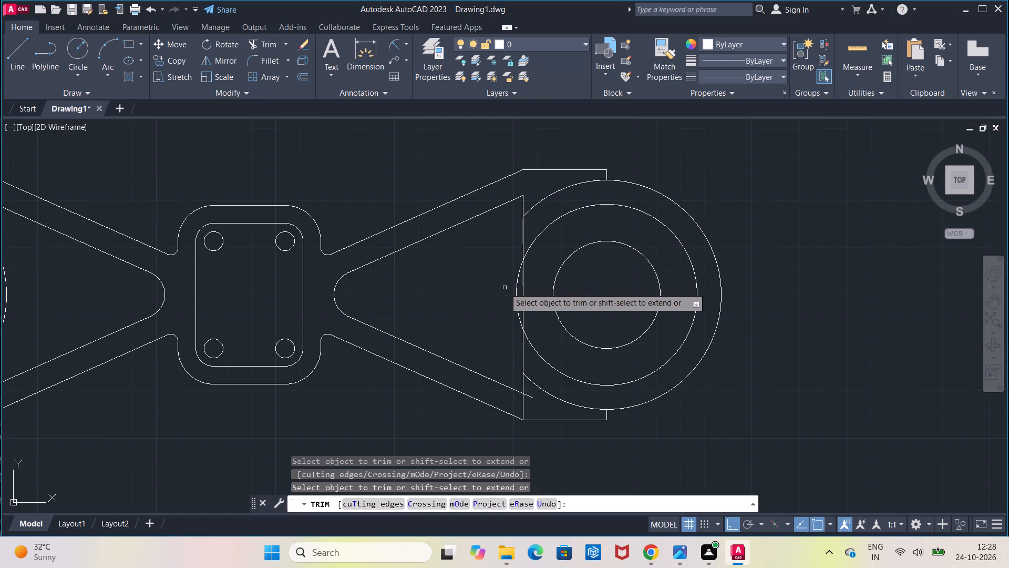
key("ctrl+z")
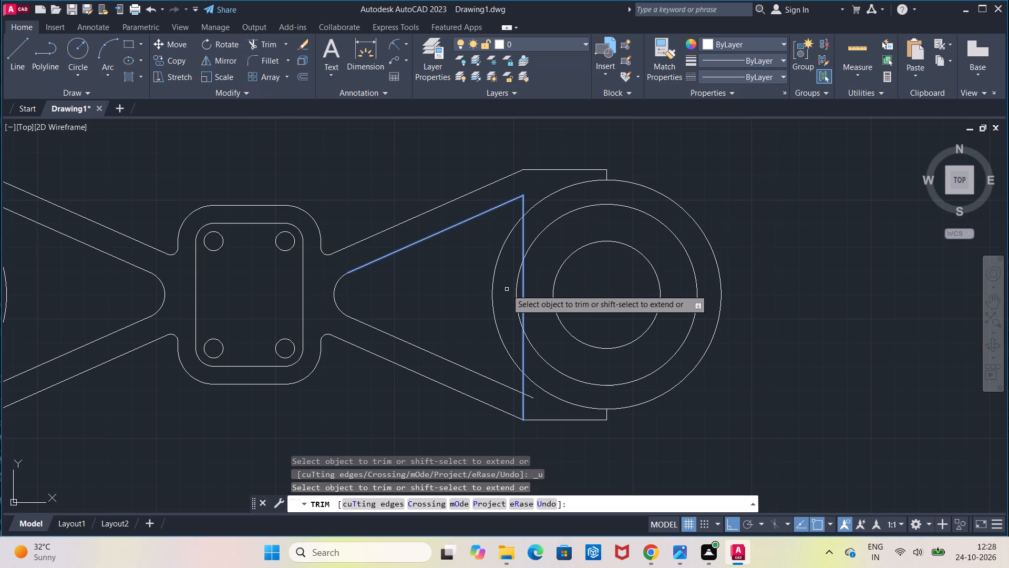
Trim the right middle circle's arc on the cutout side of the vertical line and the overshoots at the cutout's lower corner.
left_click(515, 293)
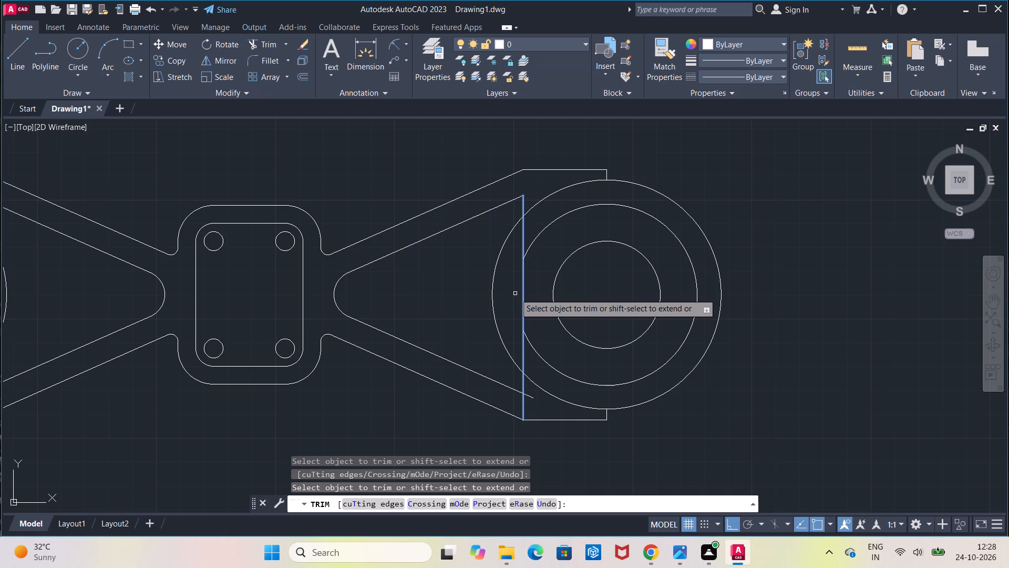
left_click(529, 395)
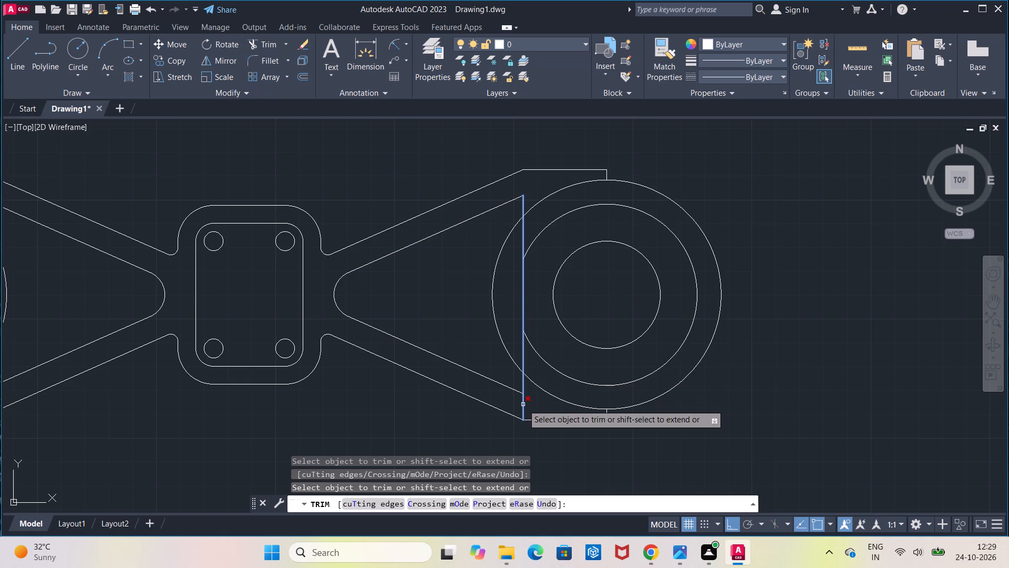
left_click(522, 405)
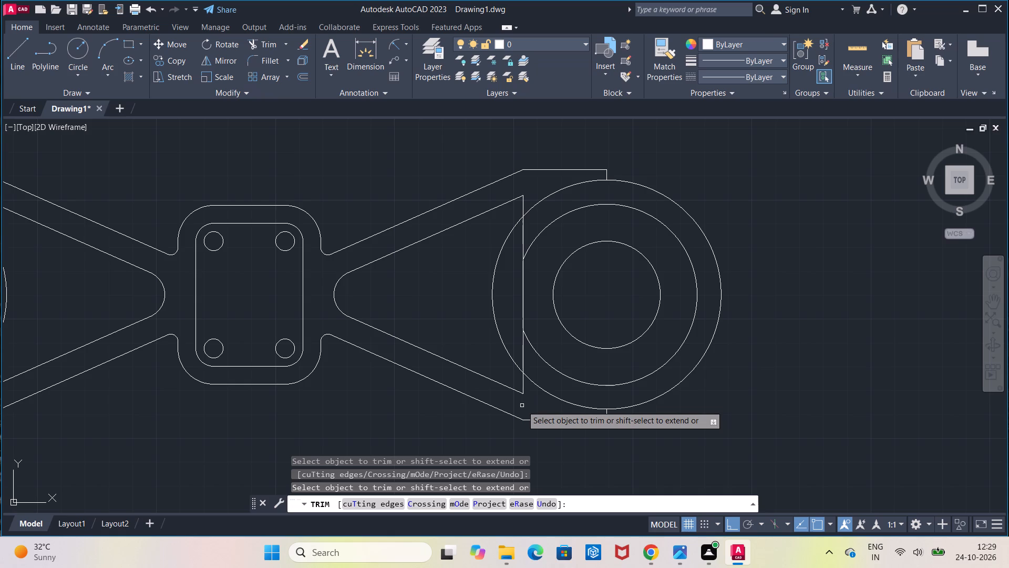
Trim away the portions of the right arm's vertical line that lie inside the radius 48 circle.
left_click(523, 306)
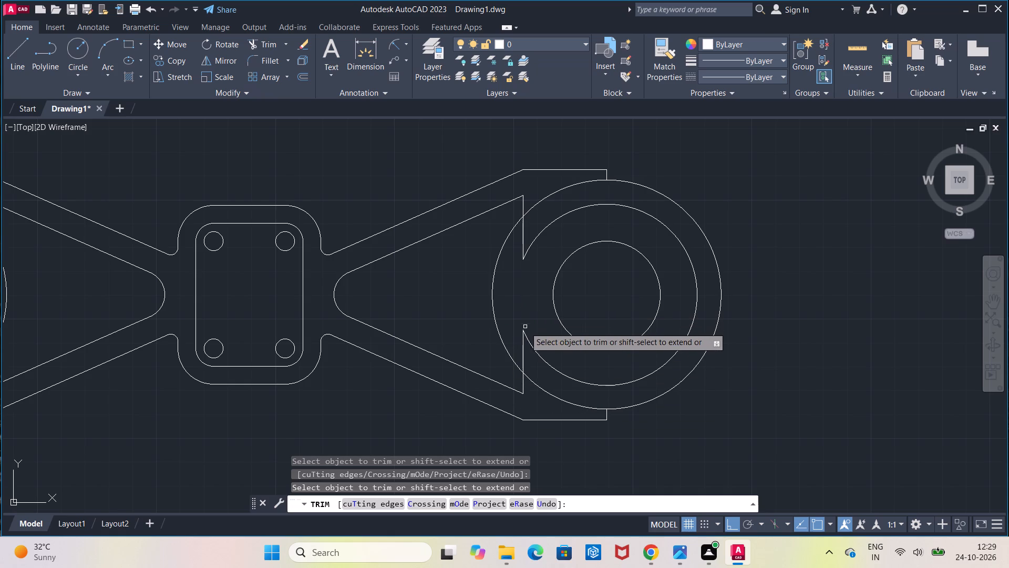
left_click(522, 349)
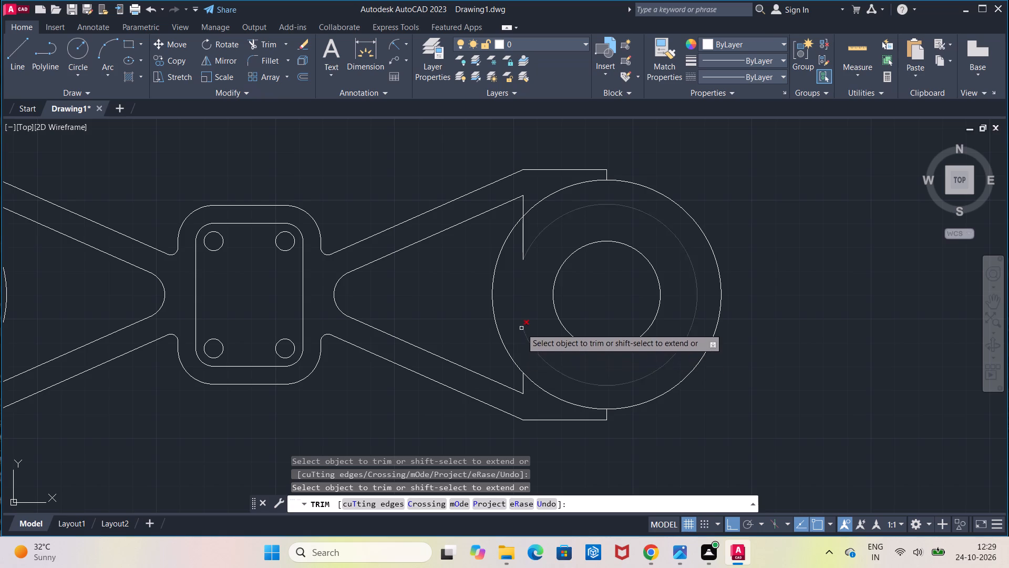
left_click(522, 239)
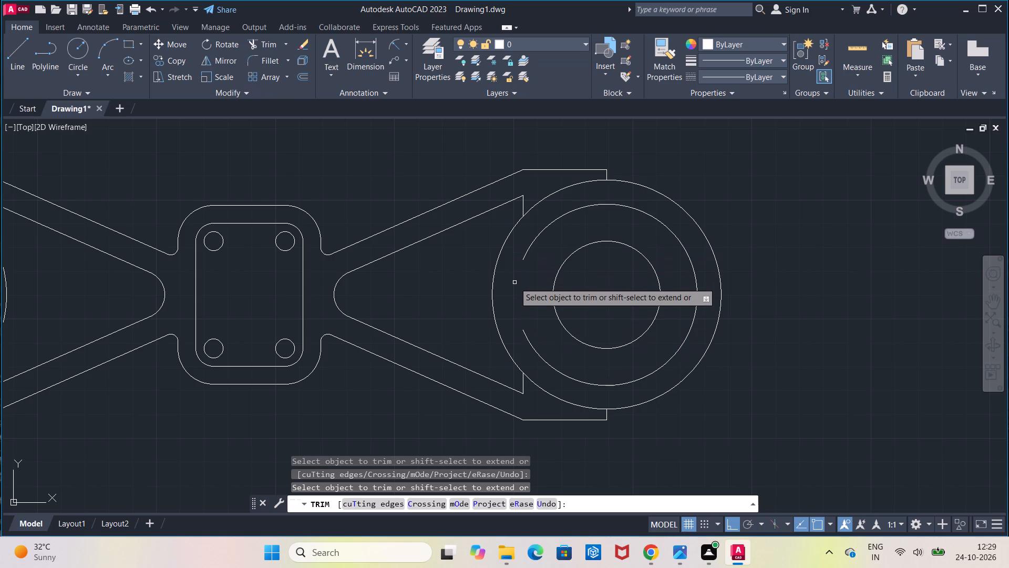
key("Escape")
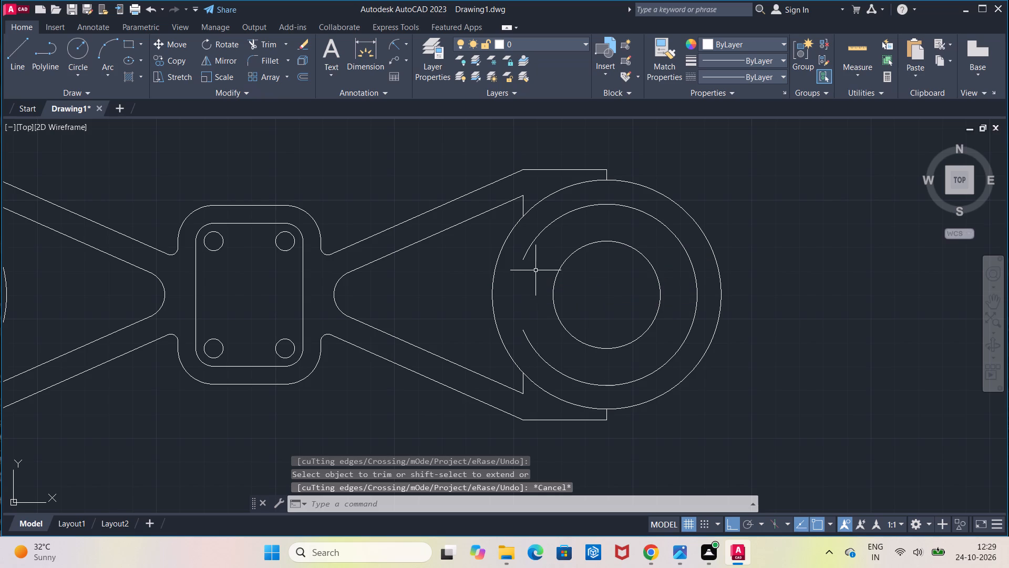
Draw vertical lines joining the right bore circle to the middle circle at their top and bottom quadrants.
left_click(16, 44)
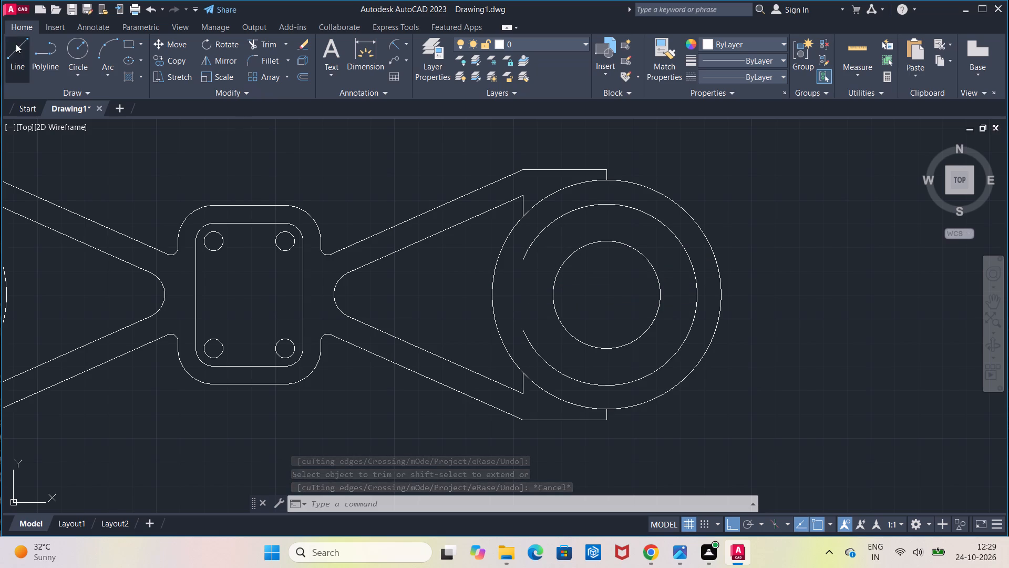
left_click(606, 241)
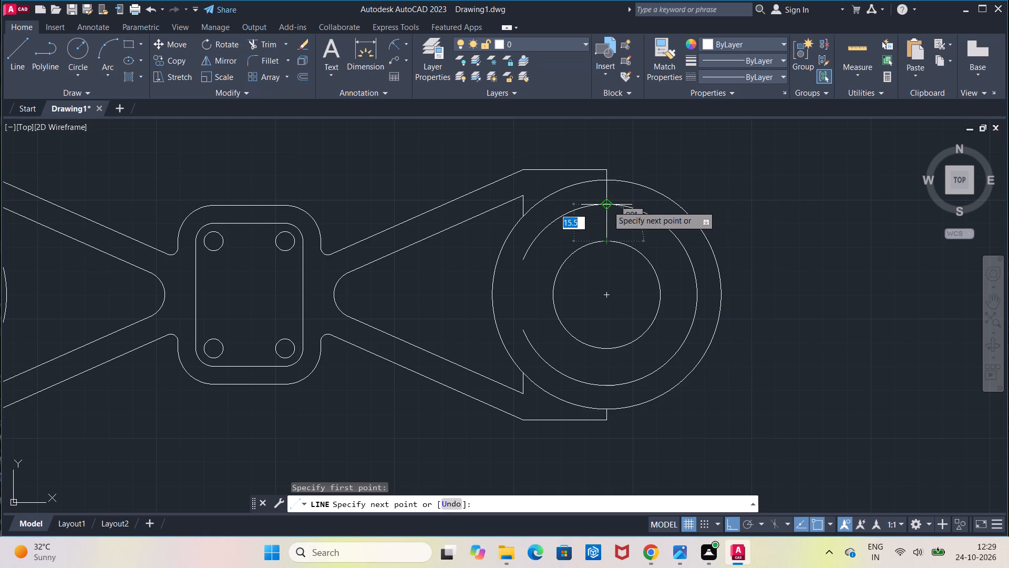
left_click(608, 206)
key("Escape")
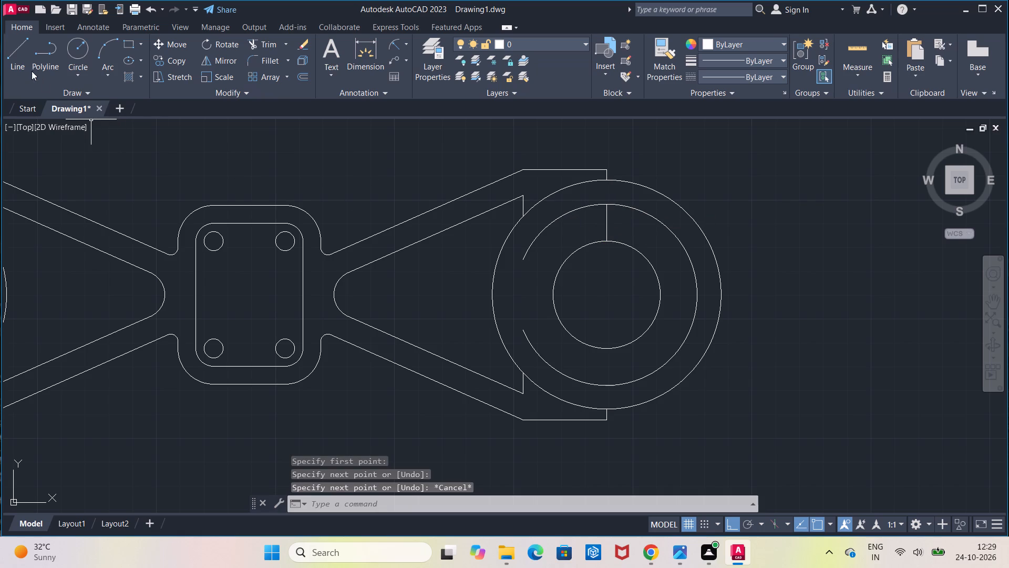
left_click(20, 62)
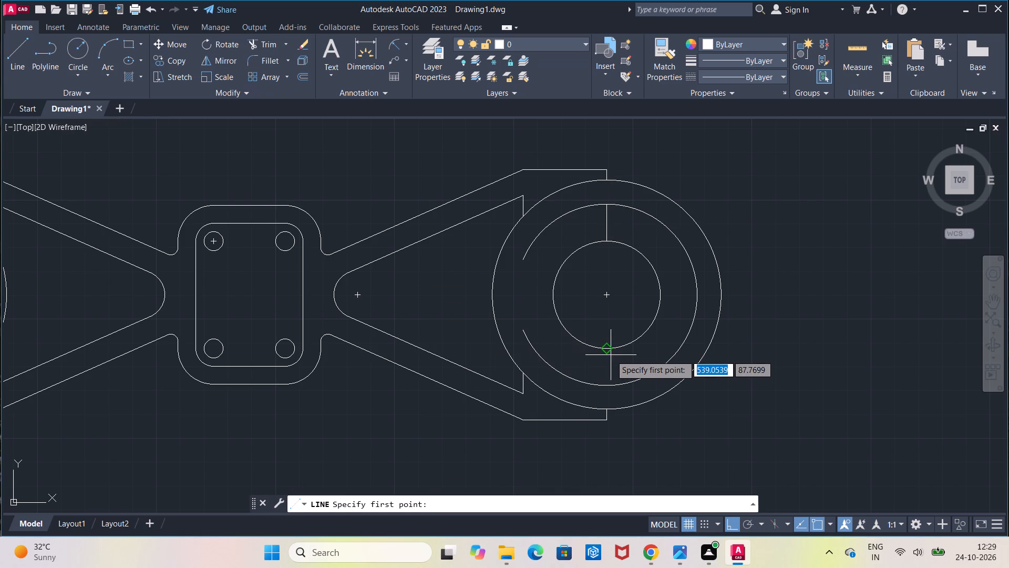
left_click(606, 351)
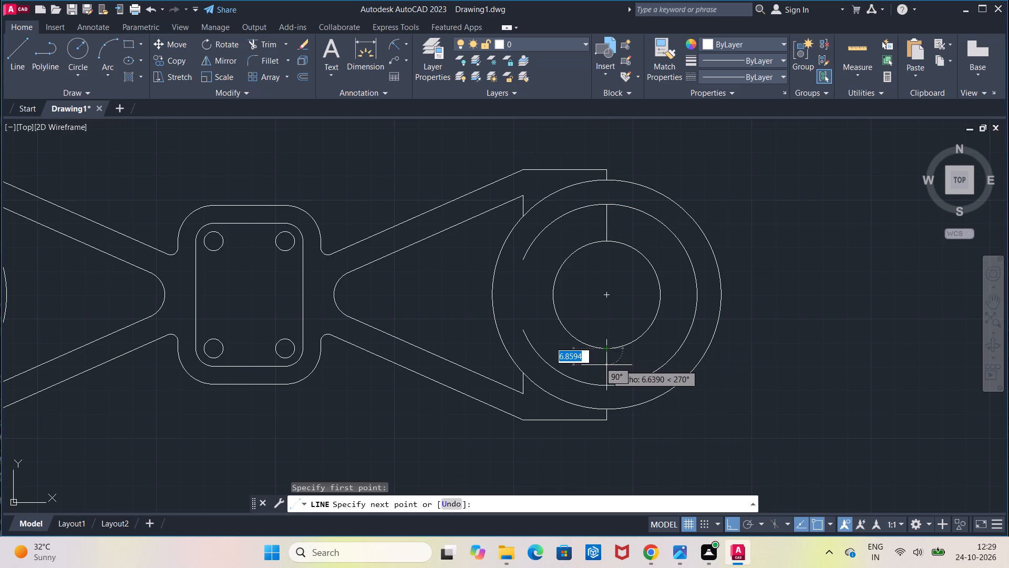
left_click(606, 382)
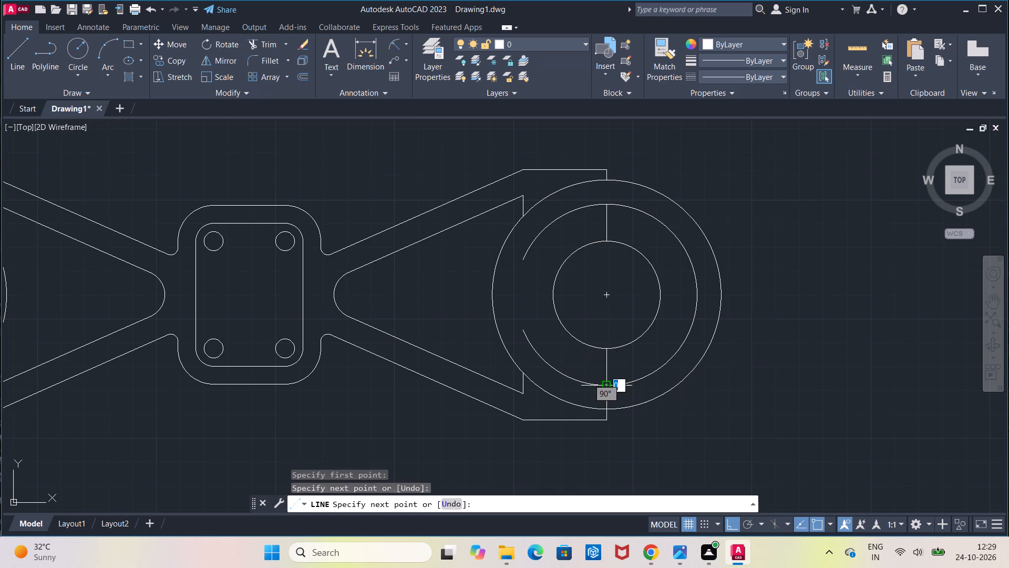
key("Escape")
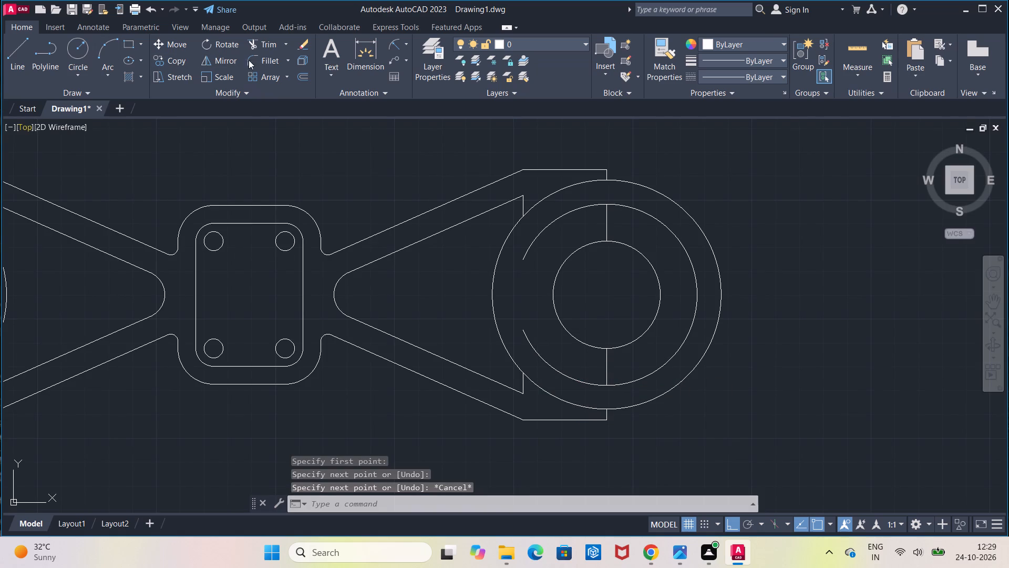
Trim the right middle circle to its outer half and the radius 48 circle to the arc that closes the arm's cutout.
left_click(257, 44)
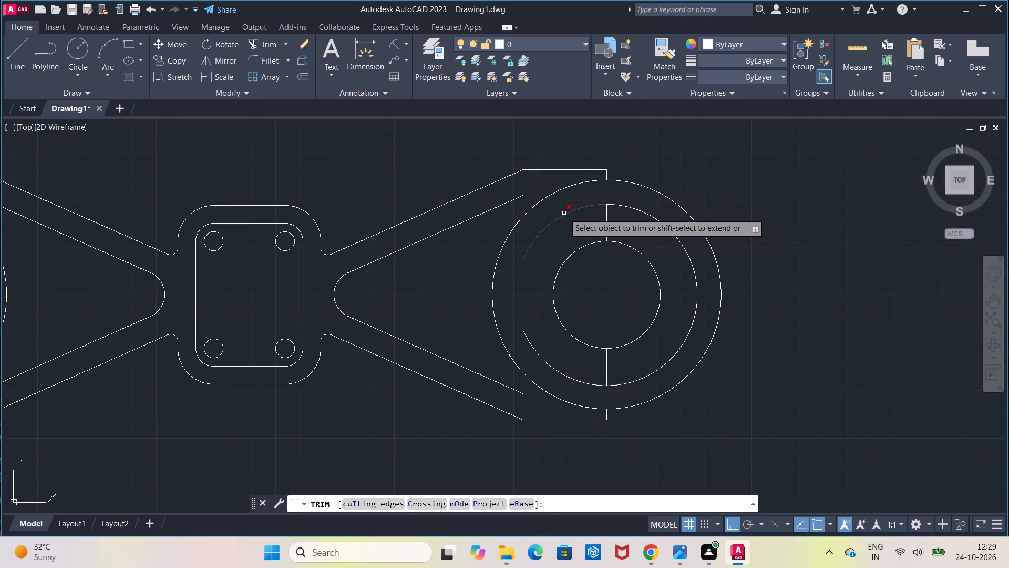
left_click(564, 213)
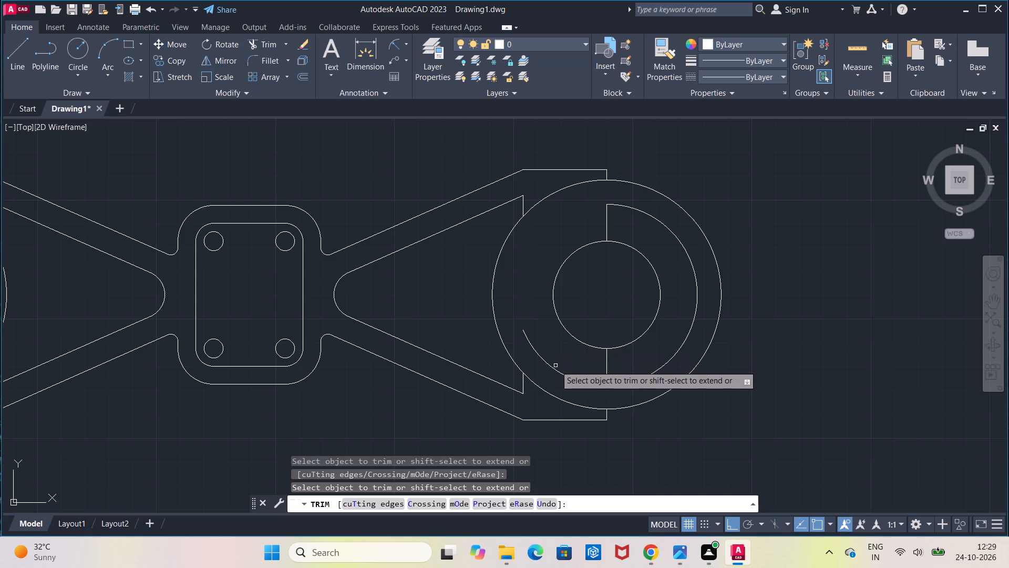
left_click(555, 371)
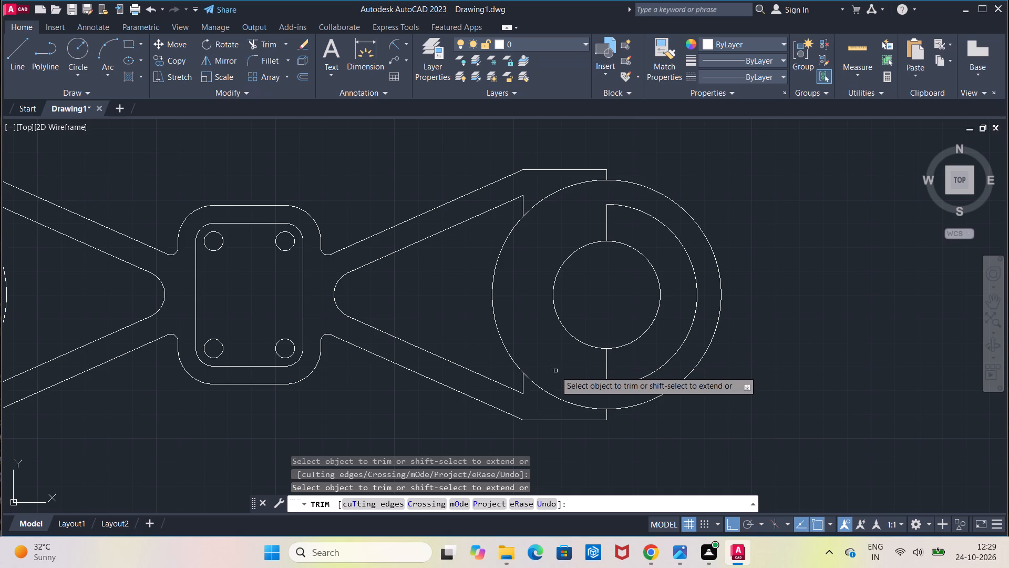
left_click(543, 200)
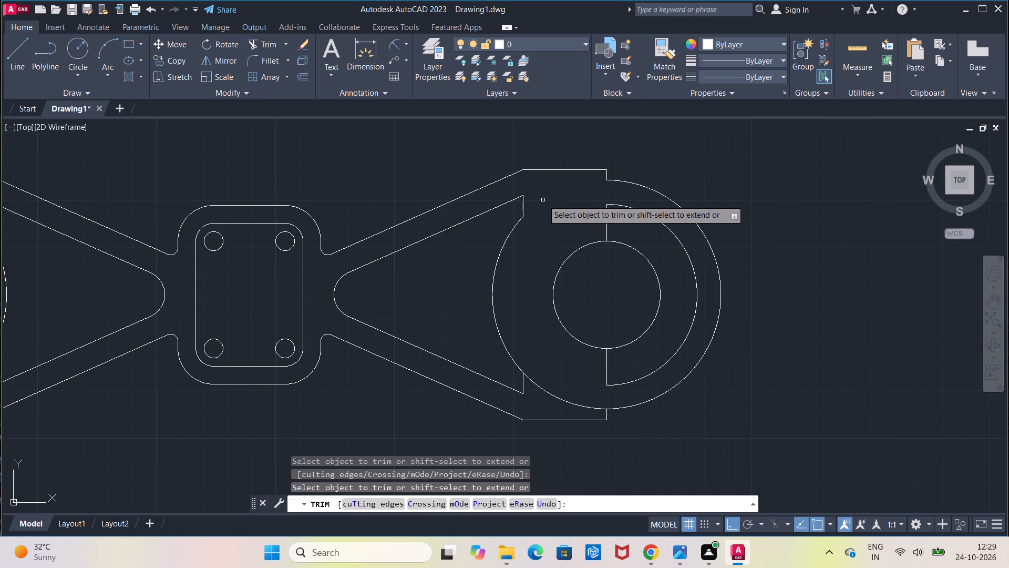
left_click(553, 393)
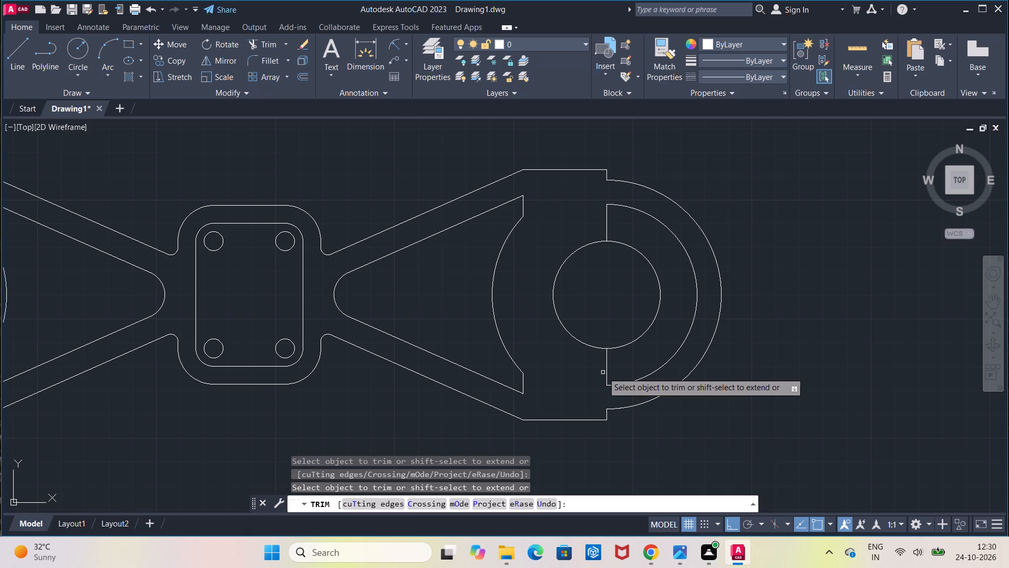
left_click(679, 209)
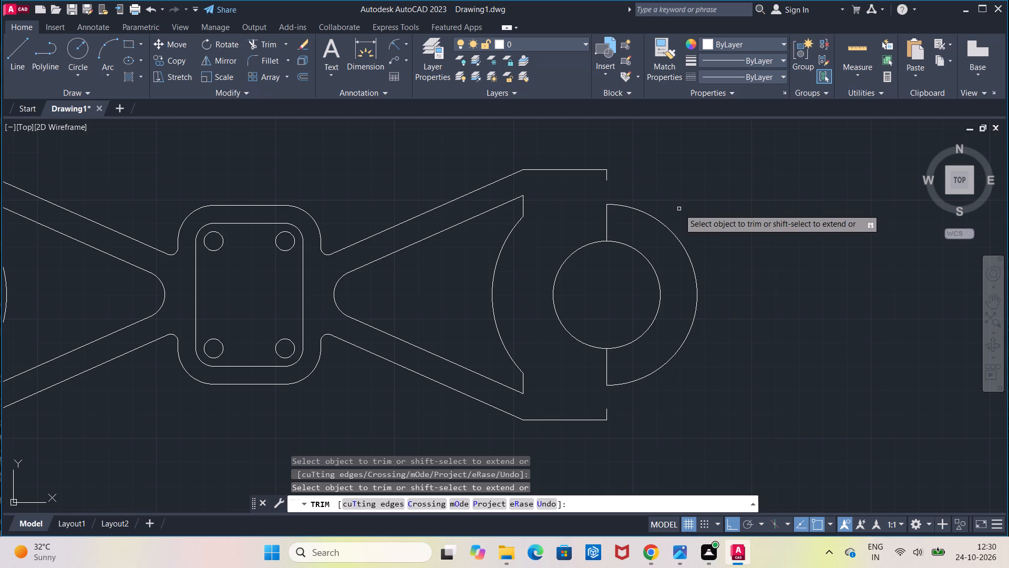
key("Escape")
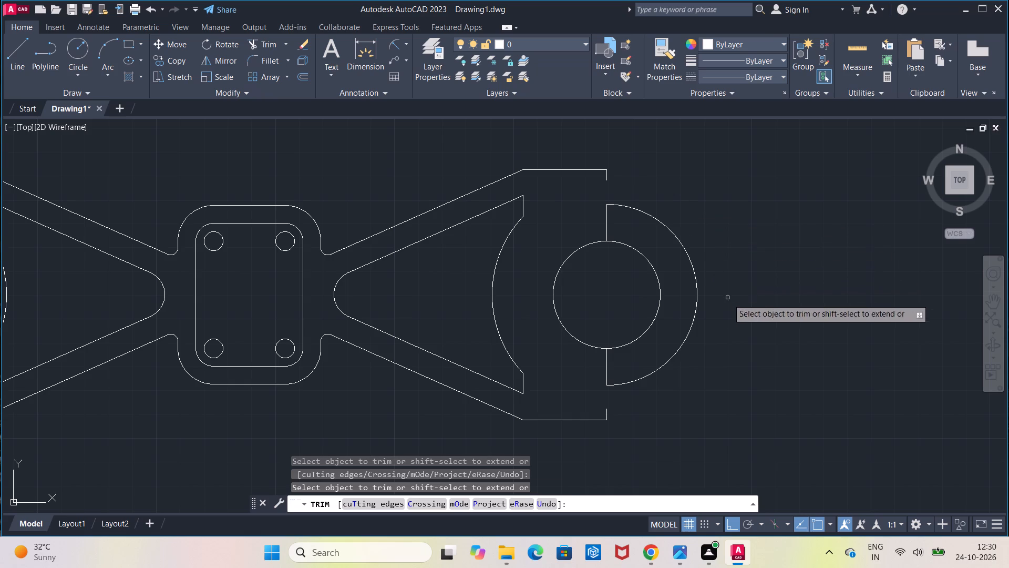
Extend the upper and lower short vertical edges at the right end to meet the middle circle's half arc.
left_click(287, 47)
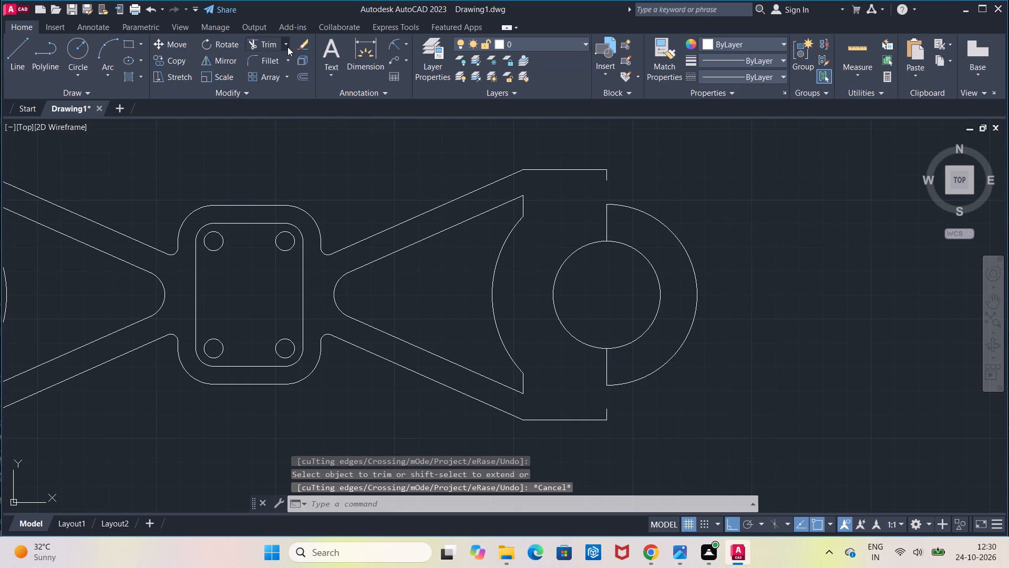
left_click(289, 85)
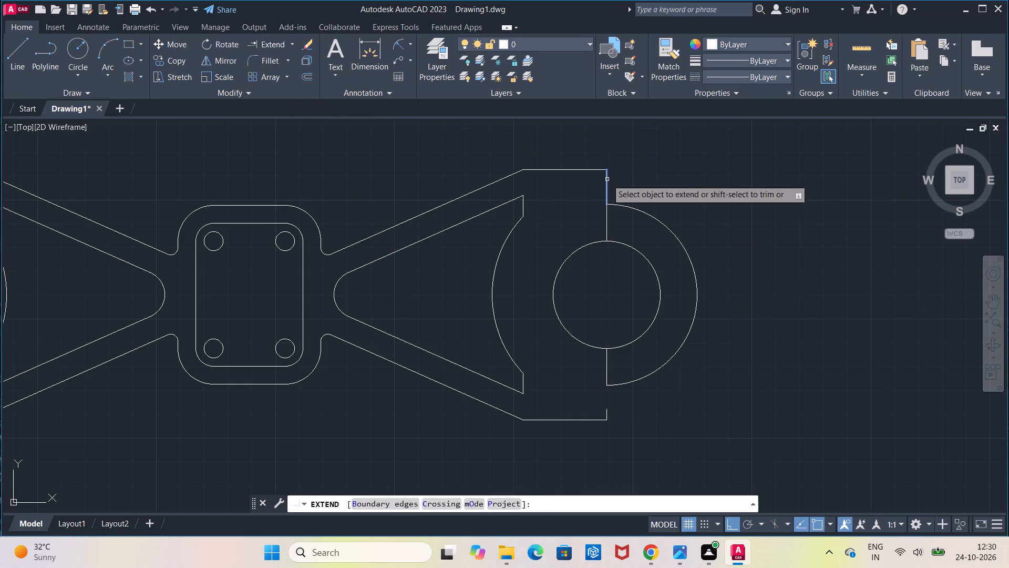
left_click(607, 179)
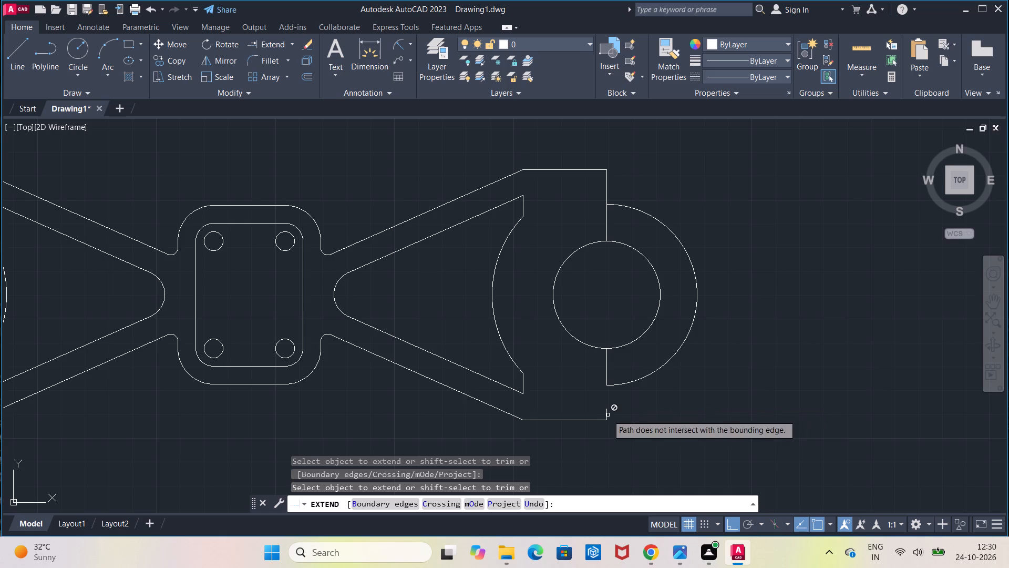
left_click(606, 410)
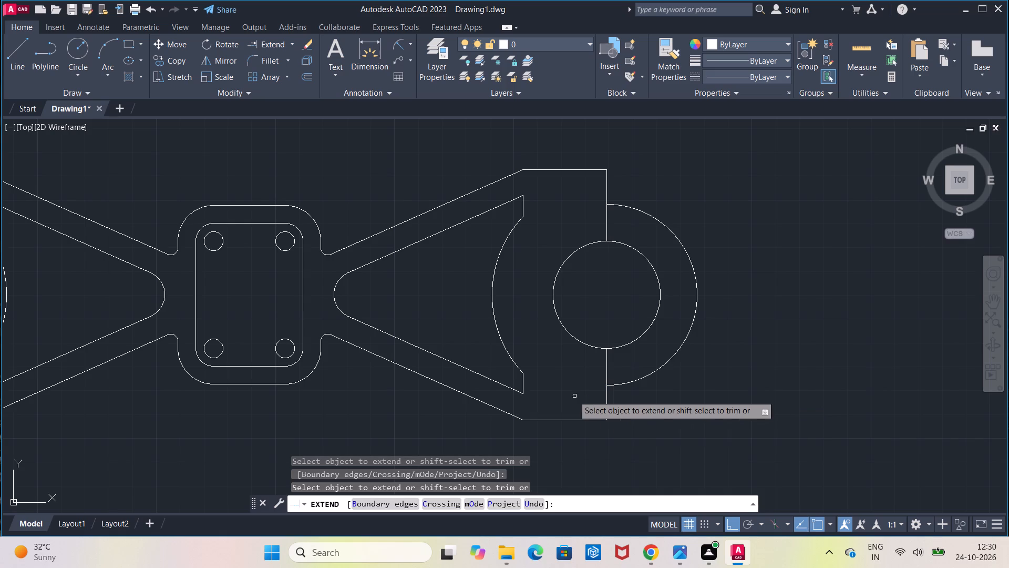
key("Escape")
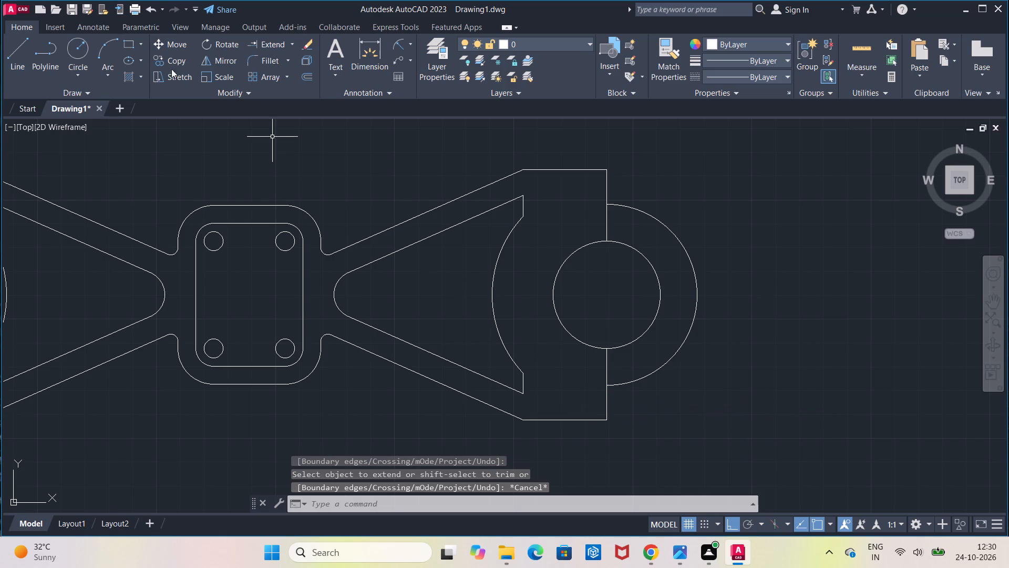
Trim the vertical line pieces between the right bore circle and the outer half arc, above and below the bore.
left_click(291, 47)
left_click(291, 73)
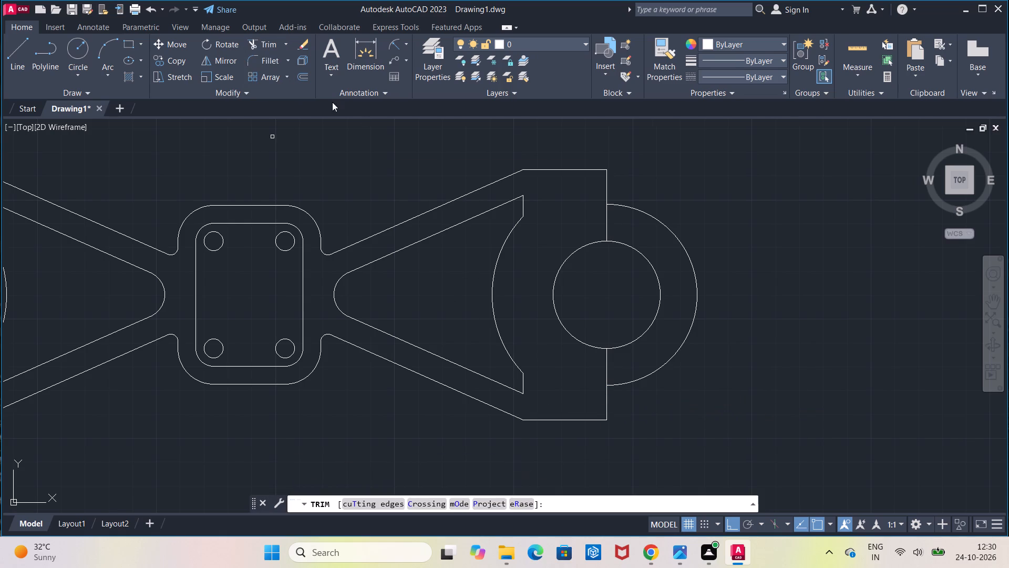
left_click(606, 219)
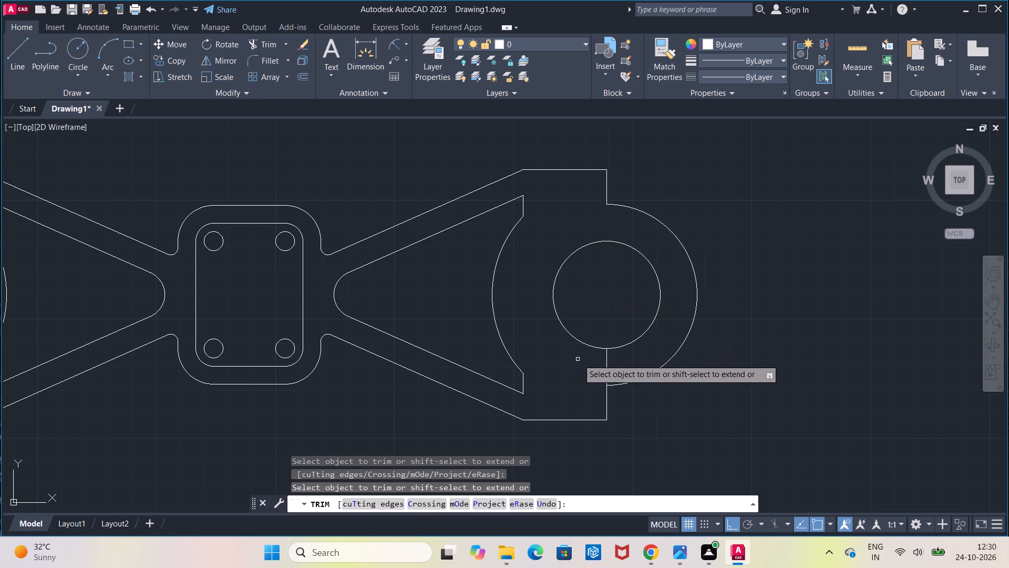
left_click(605, 361)
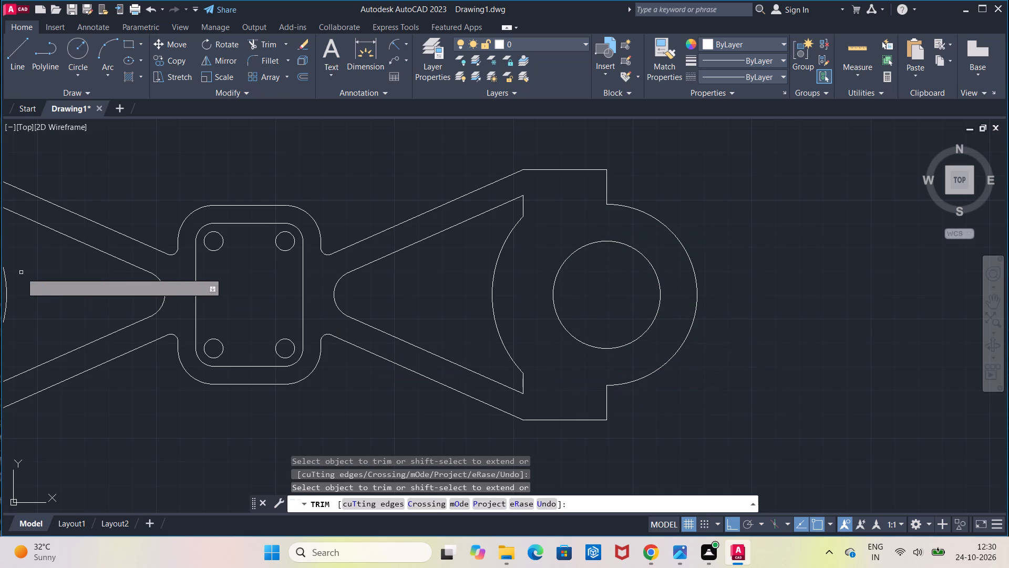
scroll(28, 273, "down", 1)
middle_click_drag(55, 282, 243, 283)
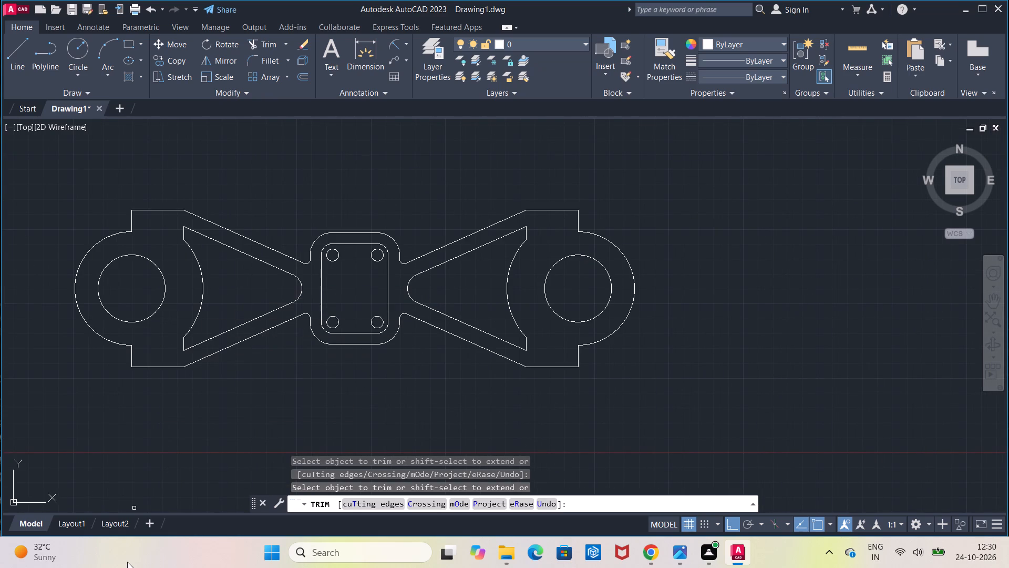
key("Escape")
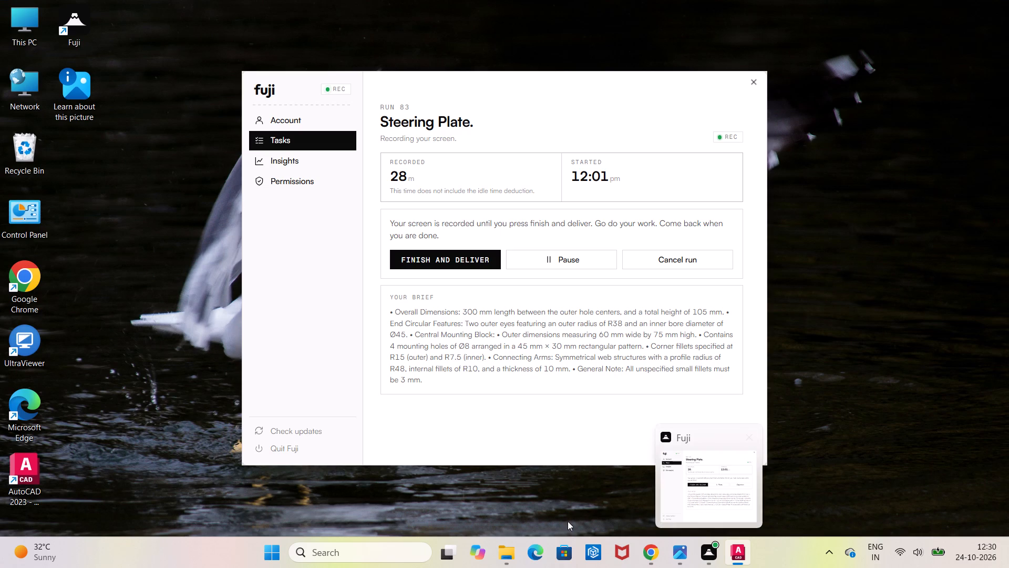
Select the whole steering plate drawing and join its connected lines and arcs.
middle_click_drag(253, 181, 324, 182)
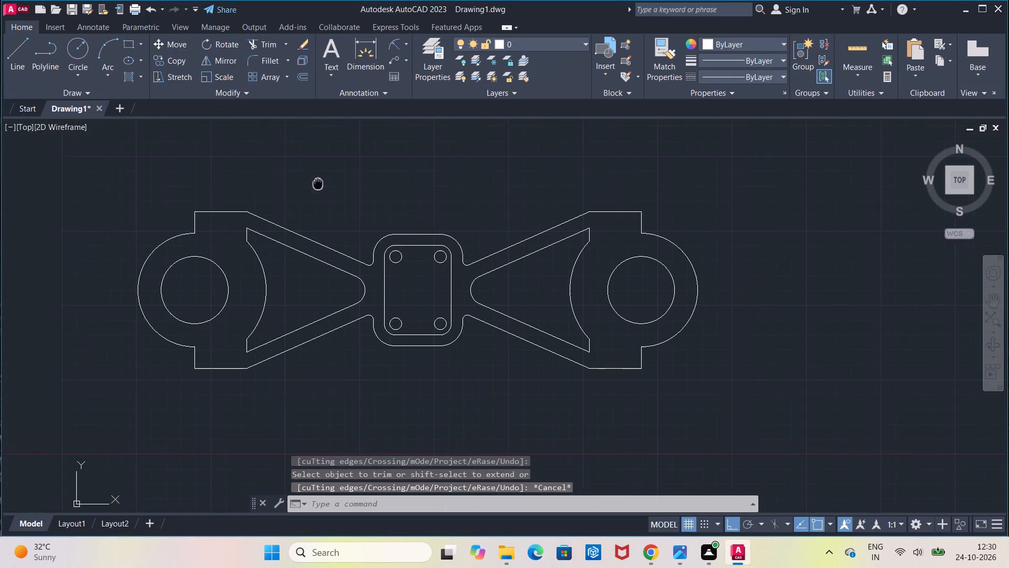
middle_click_drag(324, 182, 362, 182)
left_click(134, 155)
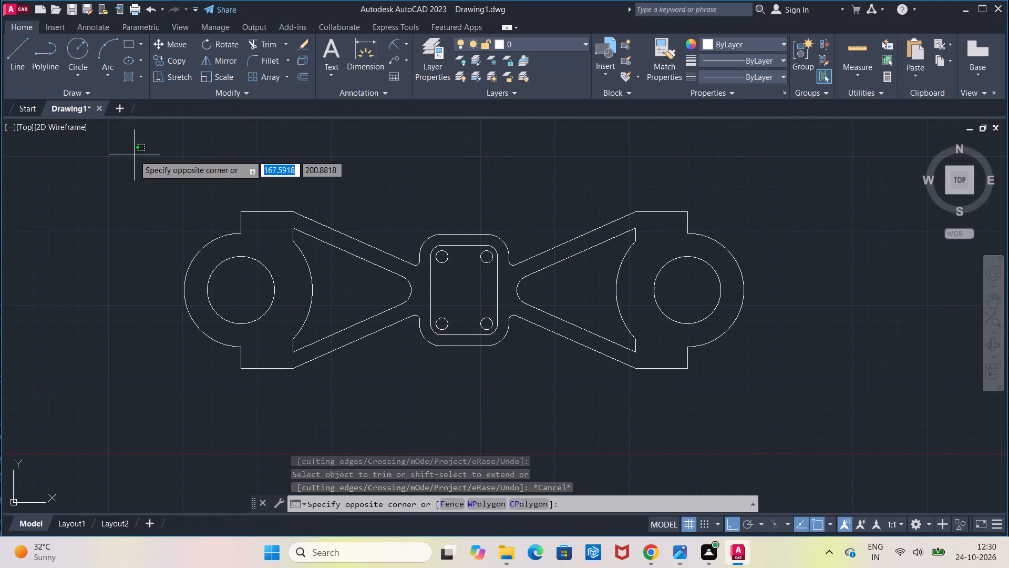
left_click(768, 427)
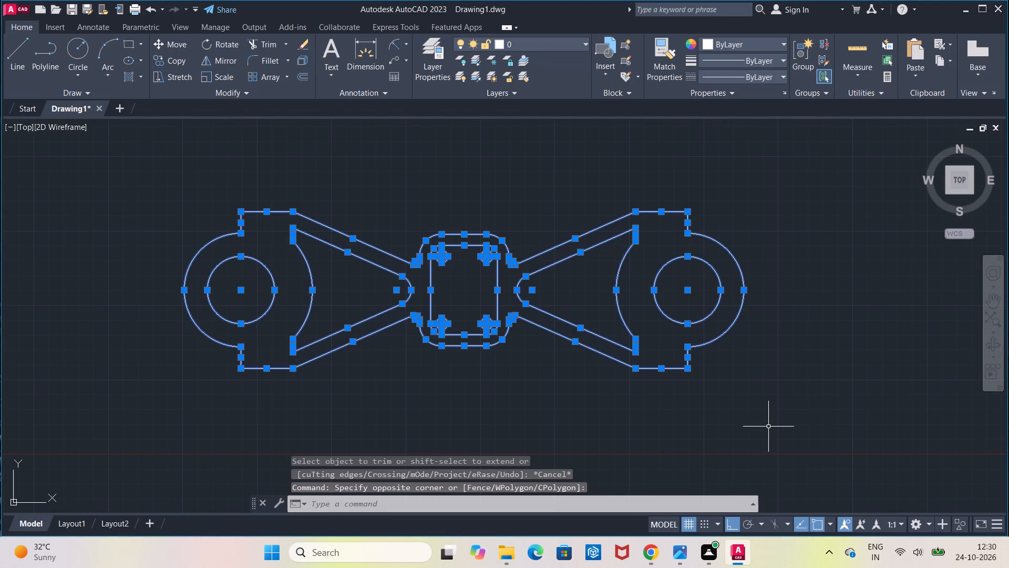
type("joi")
left_click(807, 451)
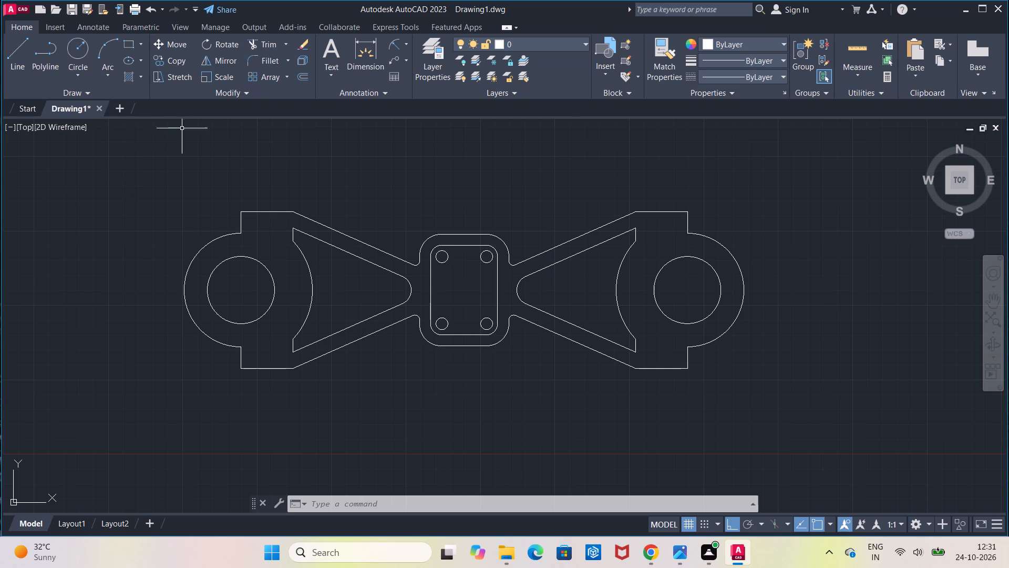
Modify the ISO-25 dimension style to text height 7 with ISO standard text alignment, and make it current.
left_click(464, 499)
key("d")
key("Return")
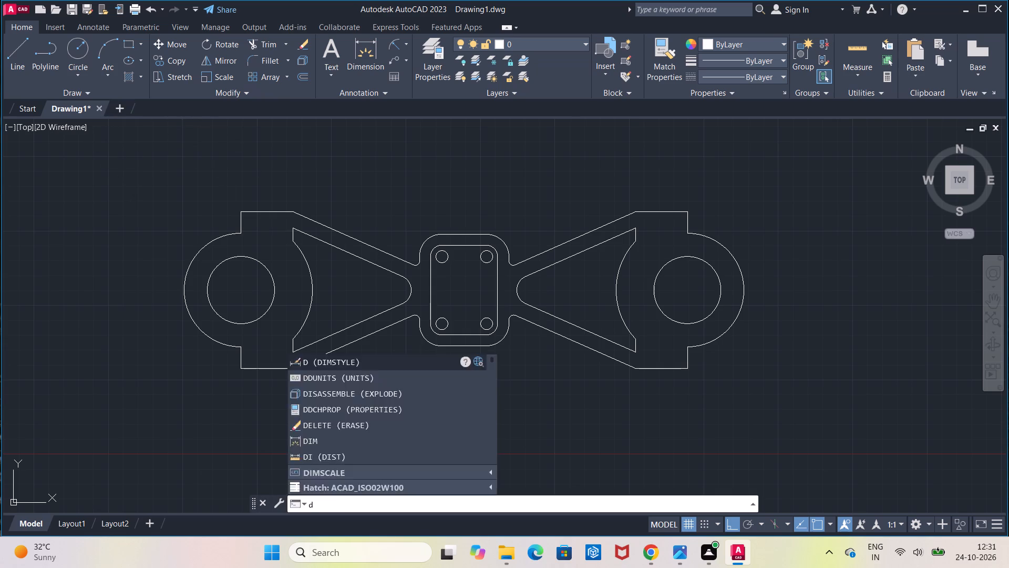
left_click(654, 242)
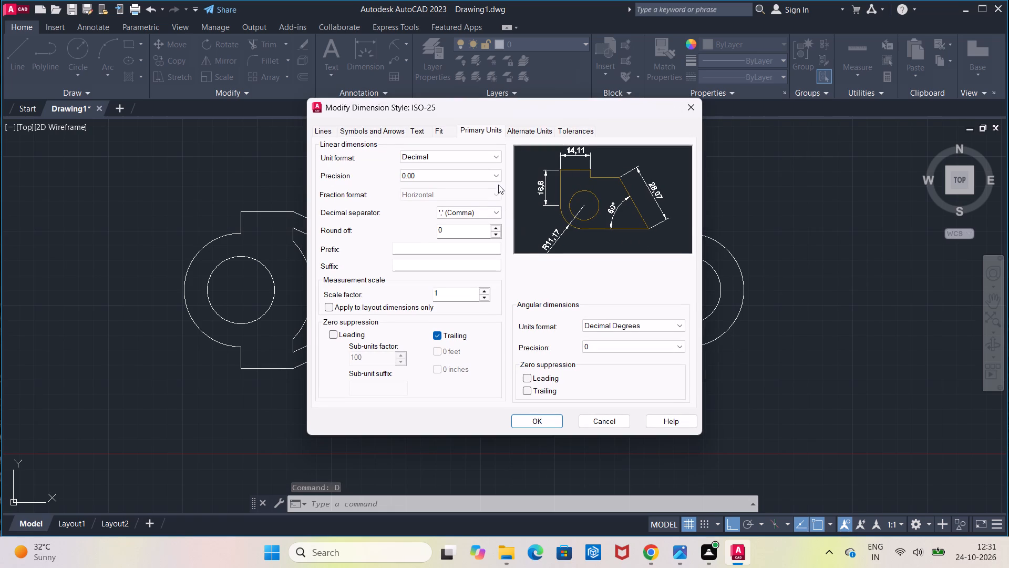
left_click(422, 132)
left_click(474, 224)
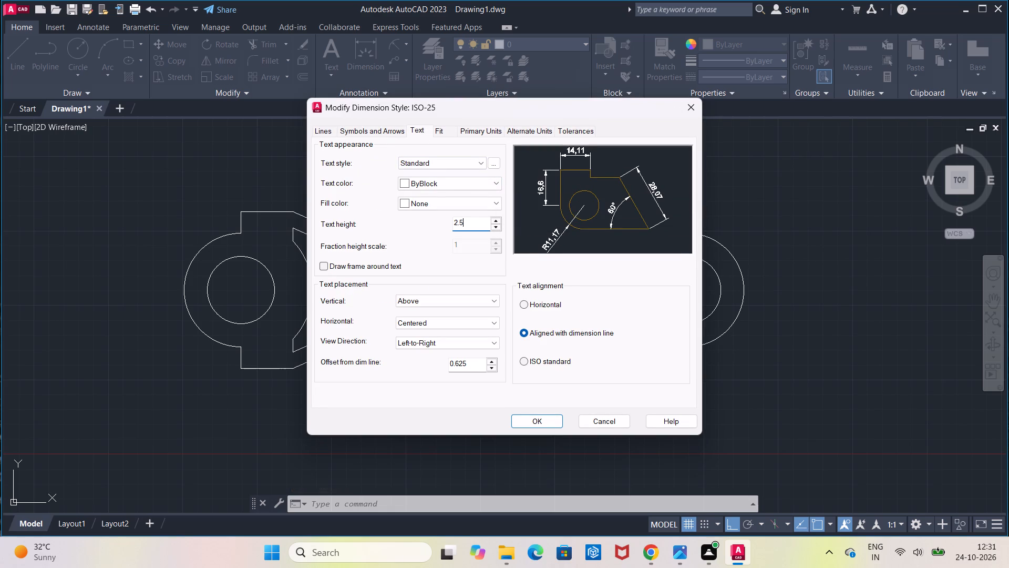
key("BackSpace")
key("BackSpace")
key("BackSpace")
key("7")
left_click(526, 361)
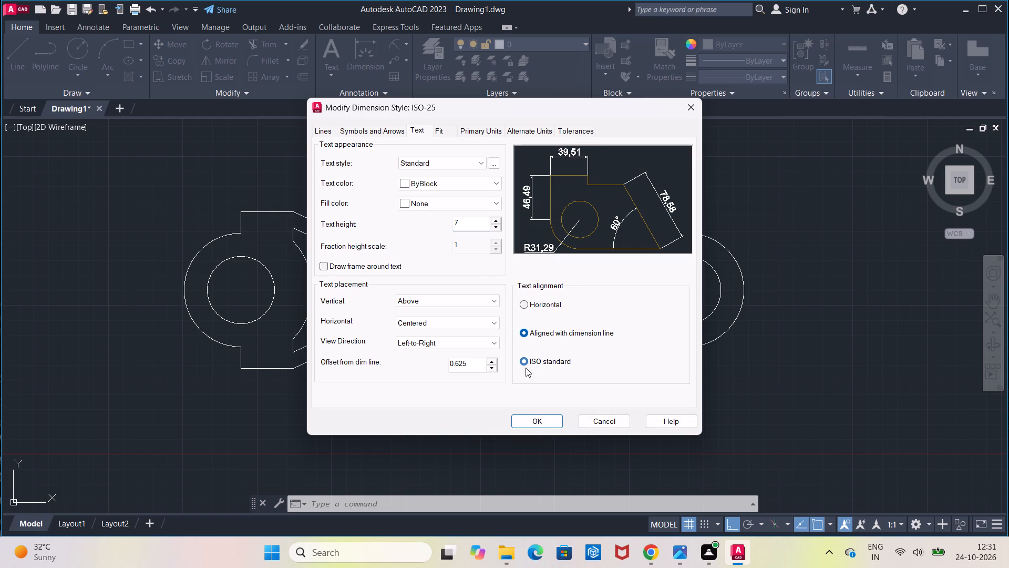
left_click(537, 420)
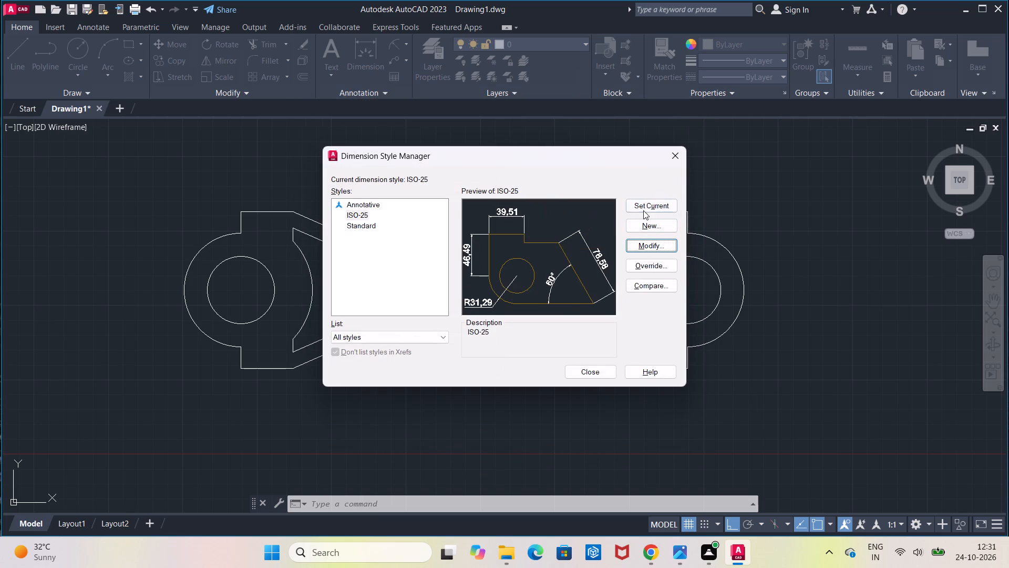
left_click(644, 209)
left_click(608, 362)
left_click(606, 372)
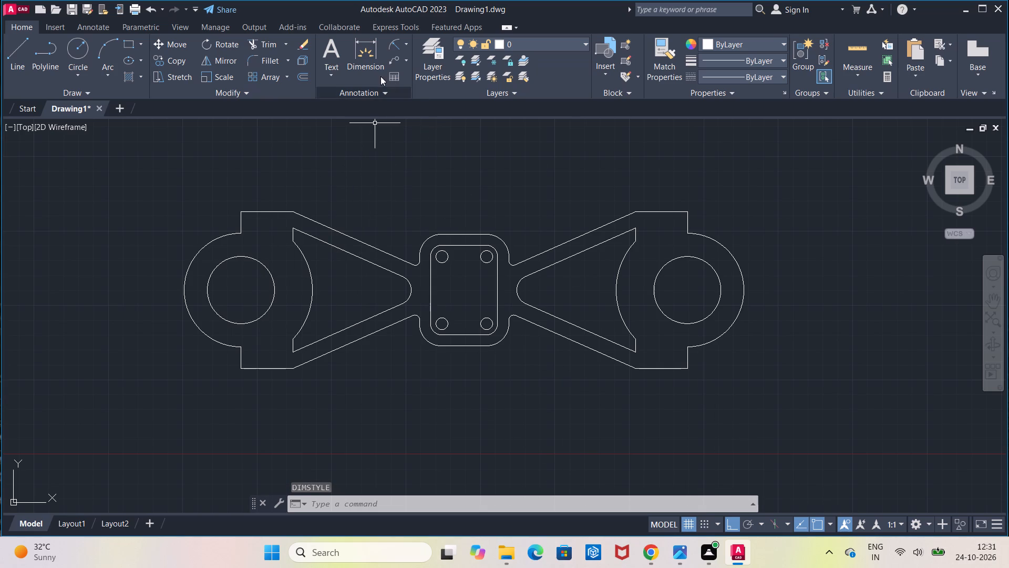
Add radius dimensions to the central plate's inner upper-left corner and outer upper-right corner, placing the texts above the plate.
left_click(395, 47)
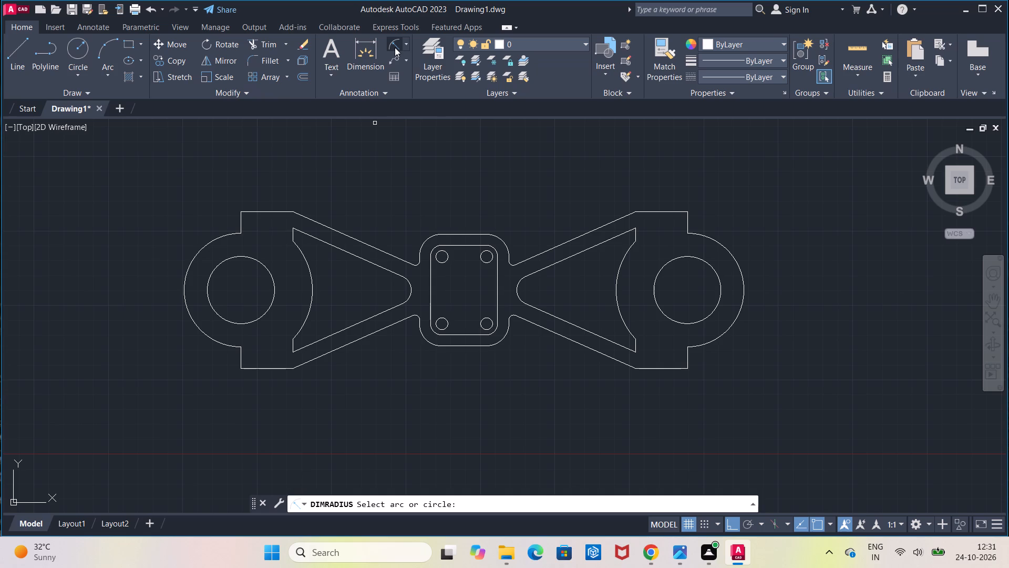
left_click(434, 248)
left_click(398, 184)
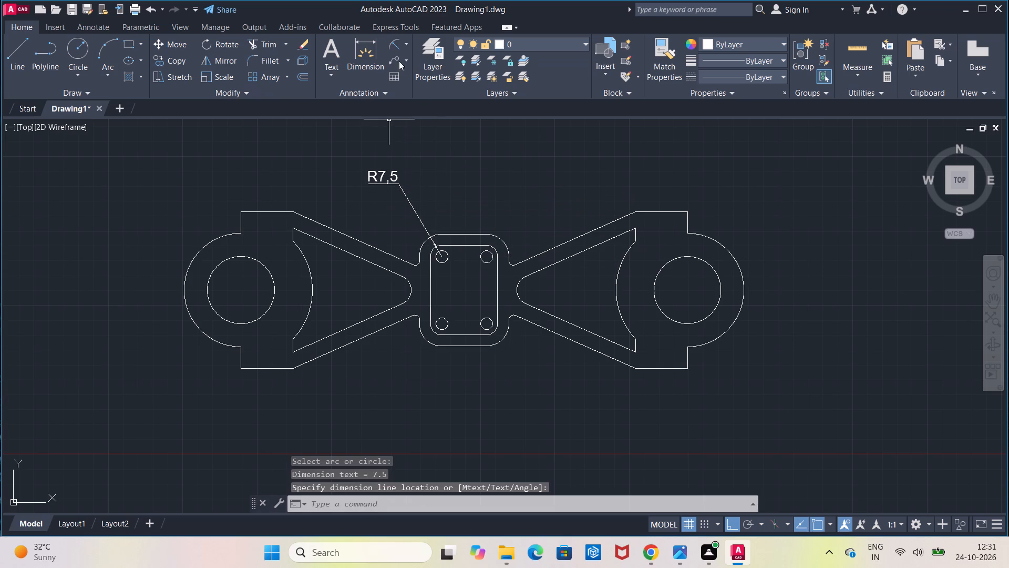
left_click(396, 47)
left_click(492, 233)
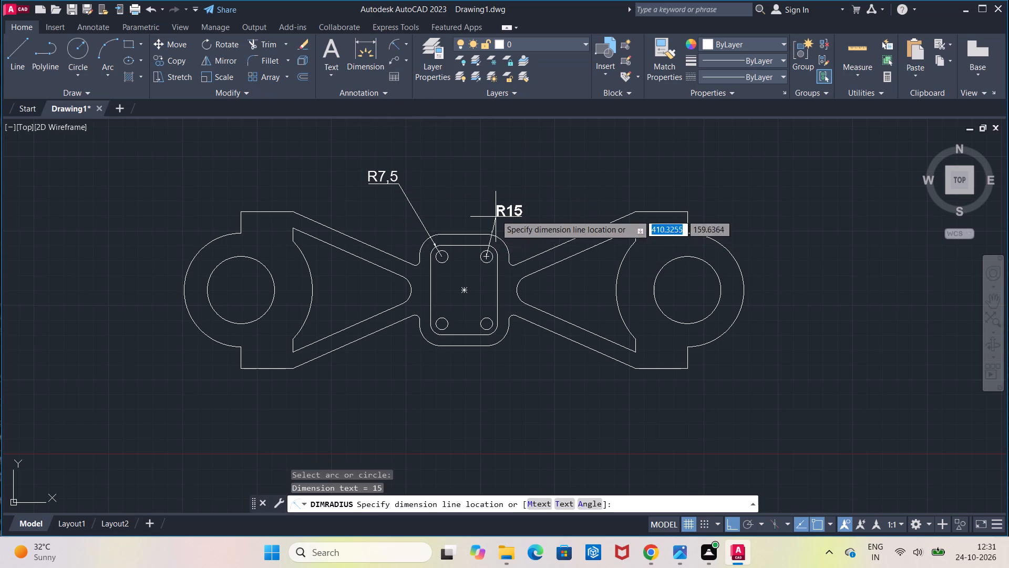
left_click(499, 199)
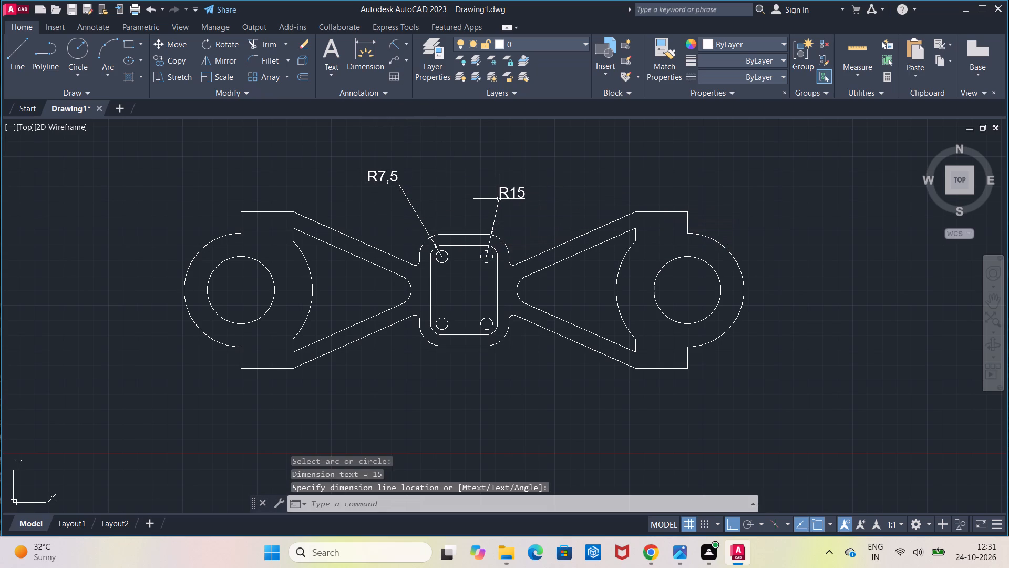
Add vertical linear dimensions for the heights of the central plate's outer and inner outlines, placed beside its left edge.
left_click(405, 41)
left_click(405, 66)
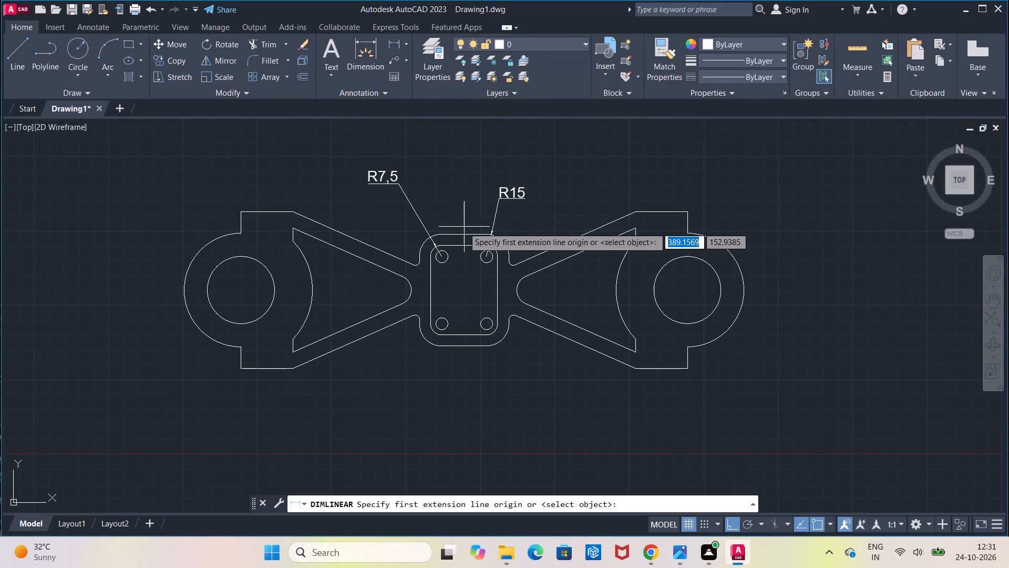
left_click(461, 237)
left_click(461, 344)
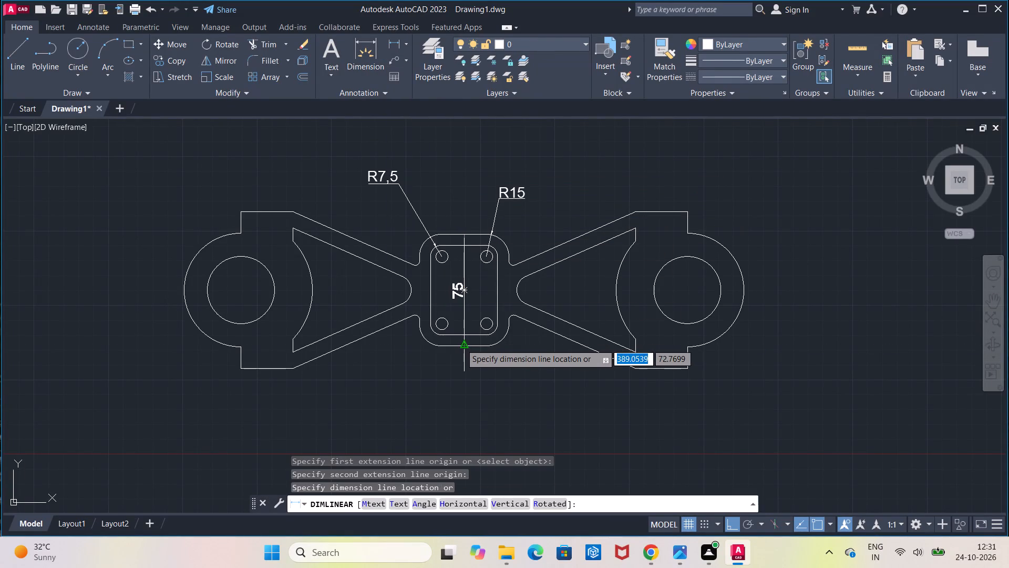
left_click(374, 334)
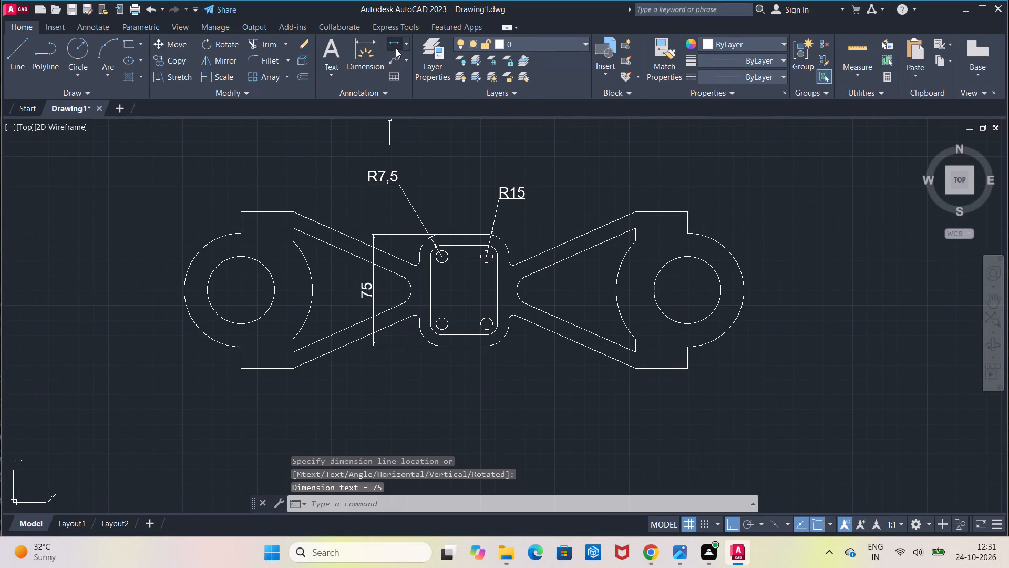
left_click(396, 47)
left_click(461, 247)
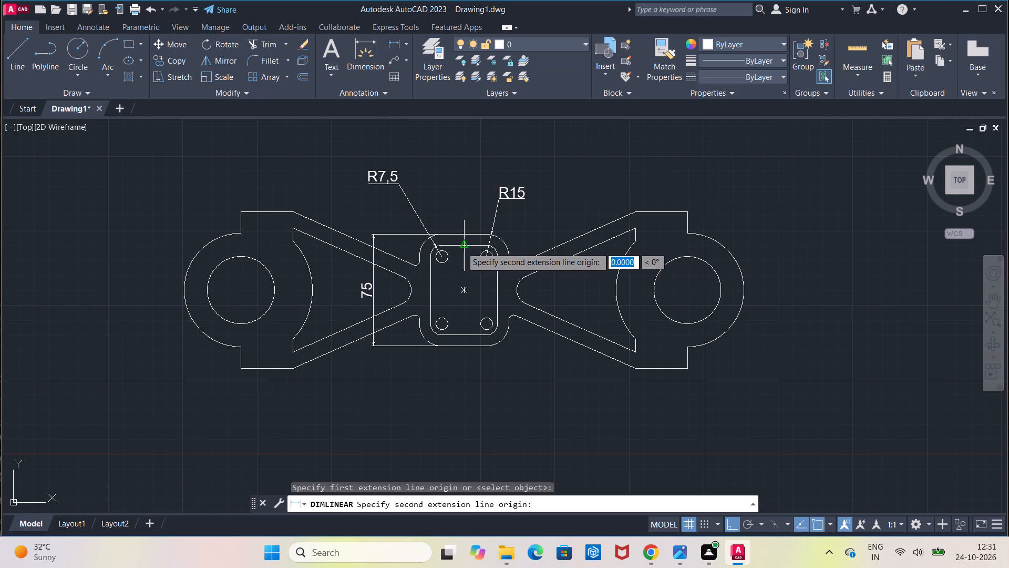
left_click(464, 330)
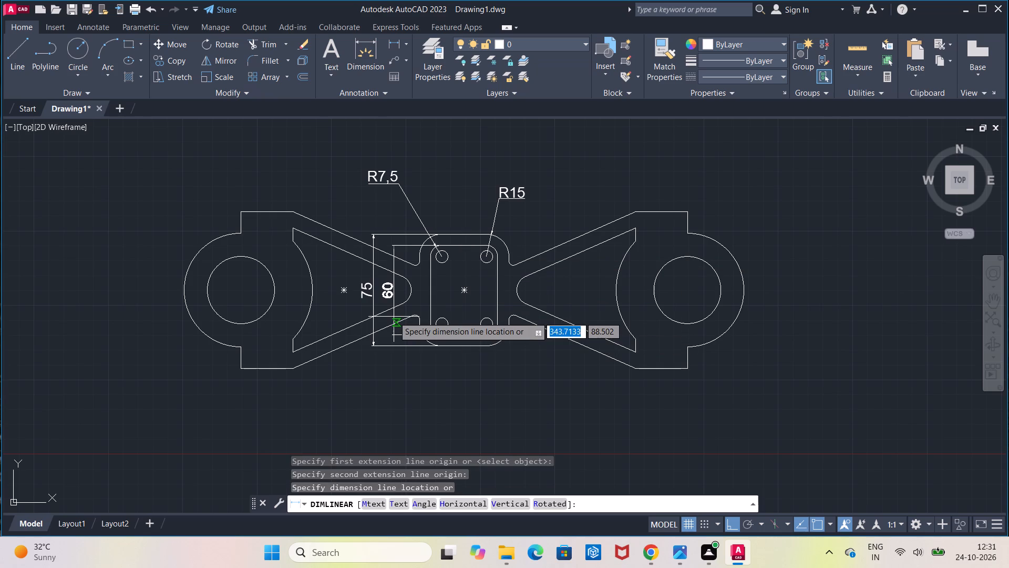
left_click(394, 317)
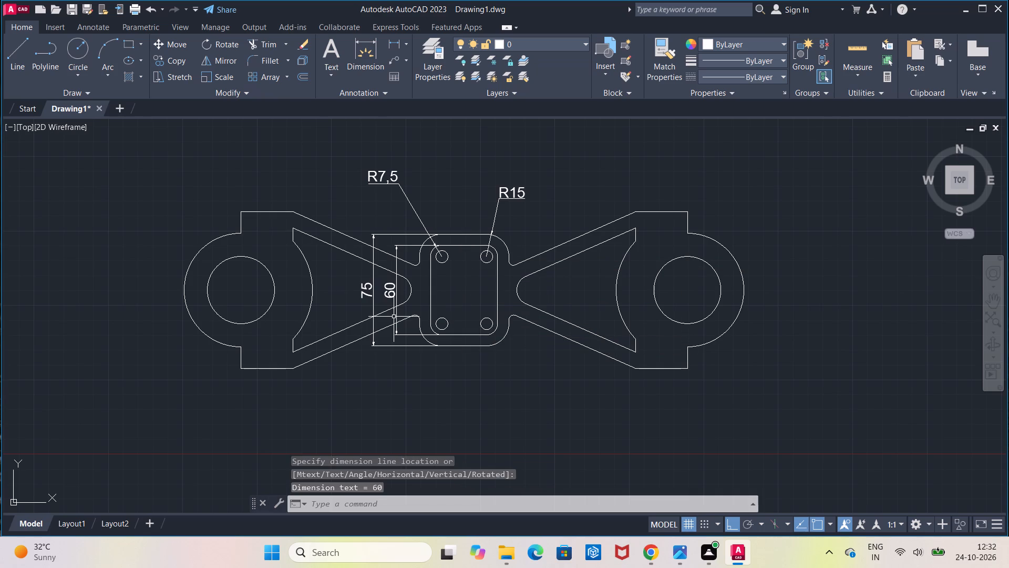
Add radius dimensions to the left arm cutout's large arc and the left eye's outer arc, with texts above the part.
left_click(410, 46)
left_click(429, 172)
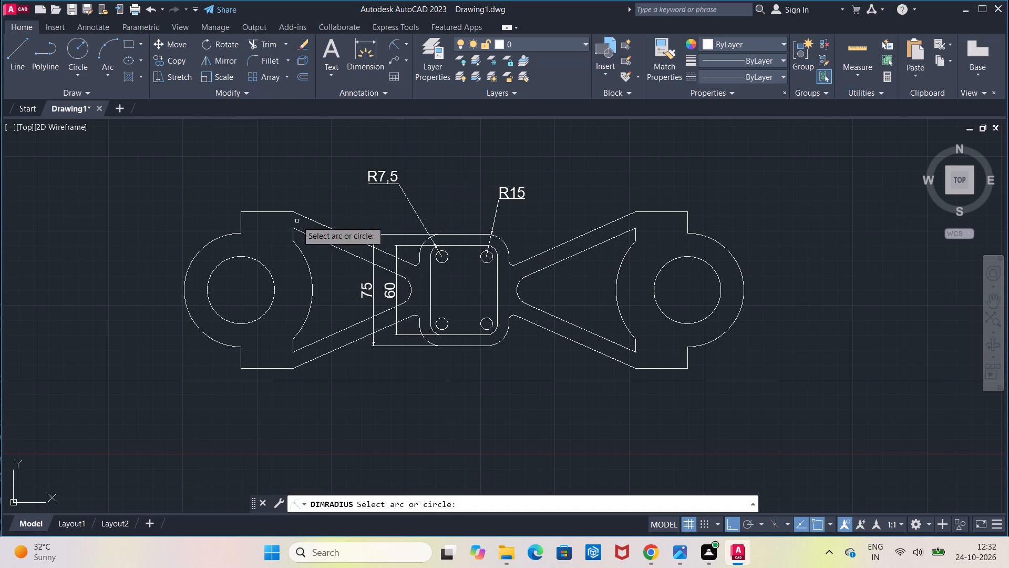
left_click(302, 252)
left_click(320, 199)
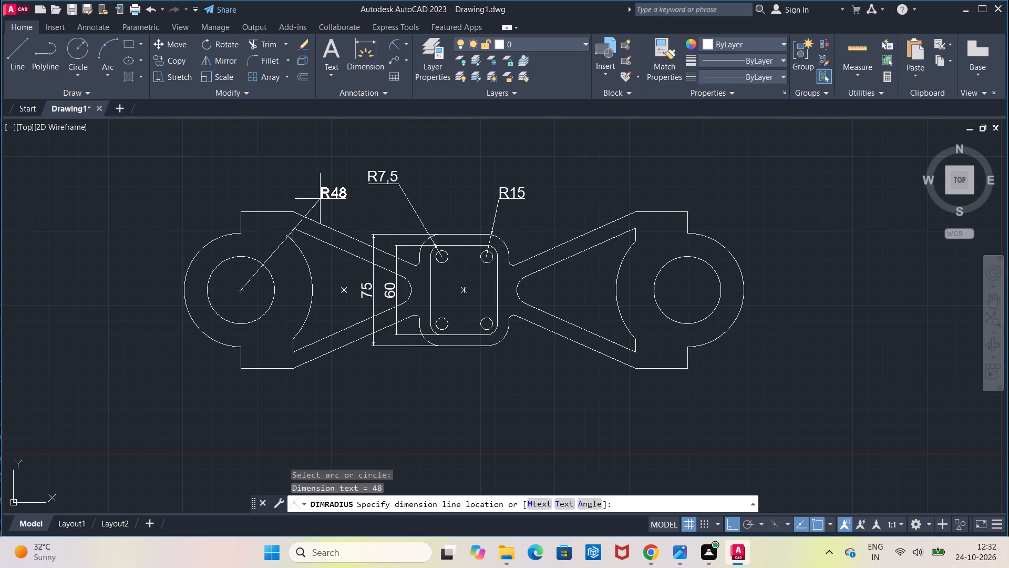
left_click(402, 42)
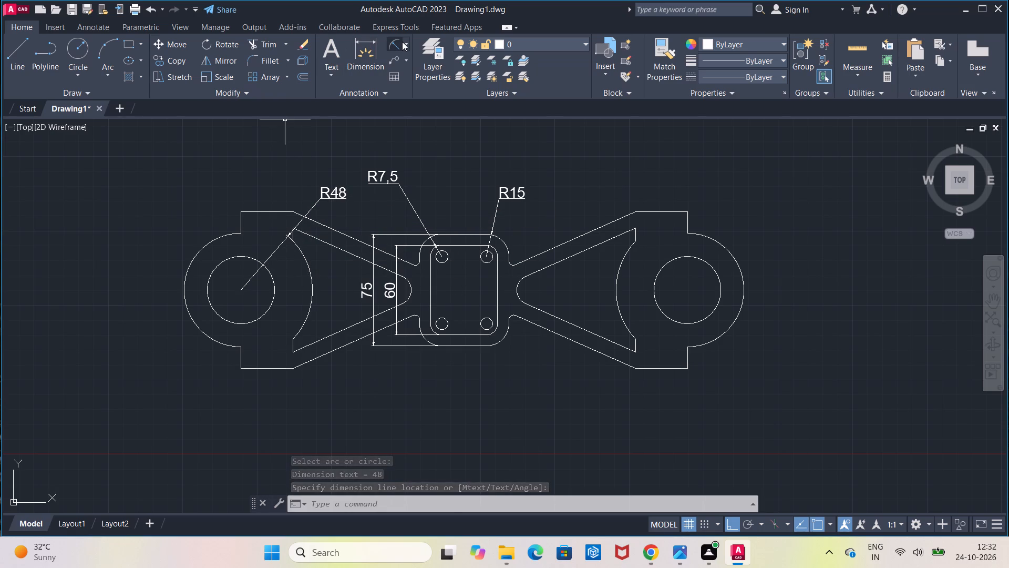
left_click(212, 242)
left_click(198, 204)
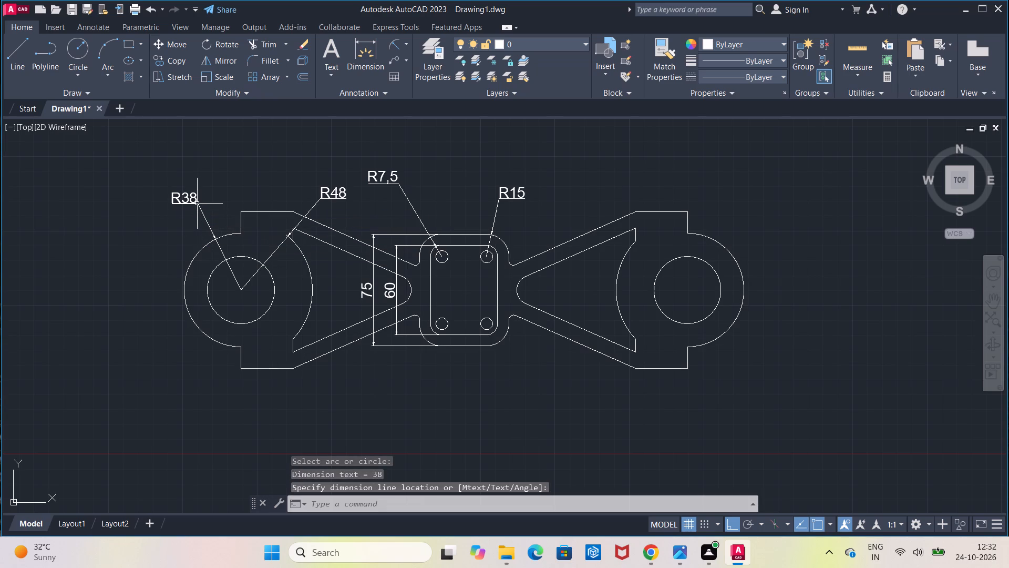
Add a diameter dimension to the left eye's bore, with its text to the lower left of the eye.
left_click(406, 49)
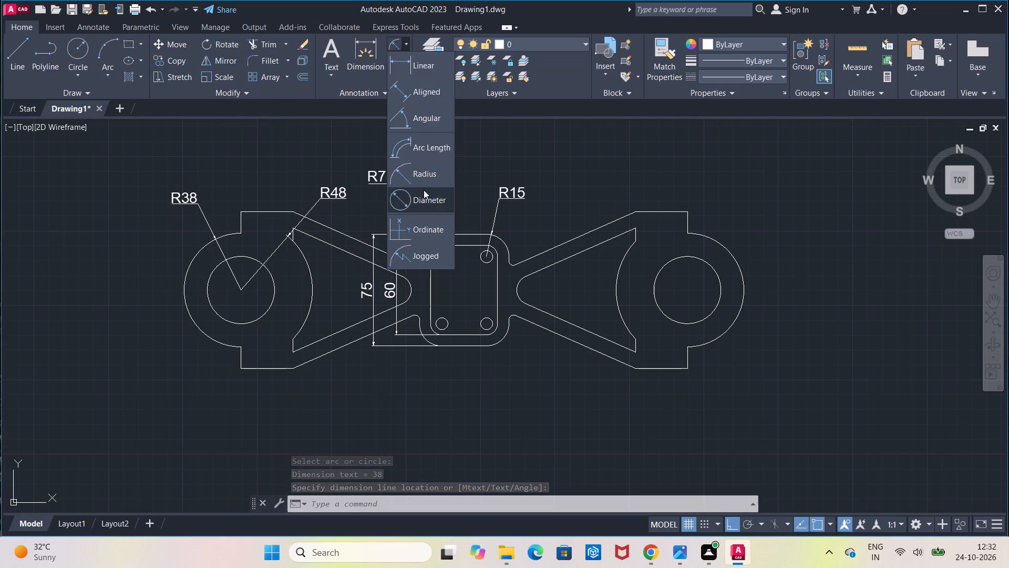
left_click(426, 194)
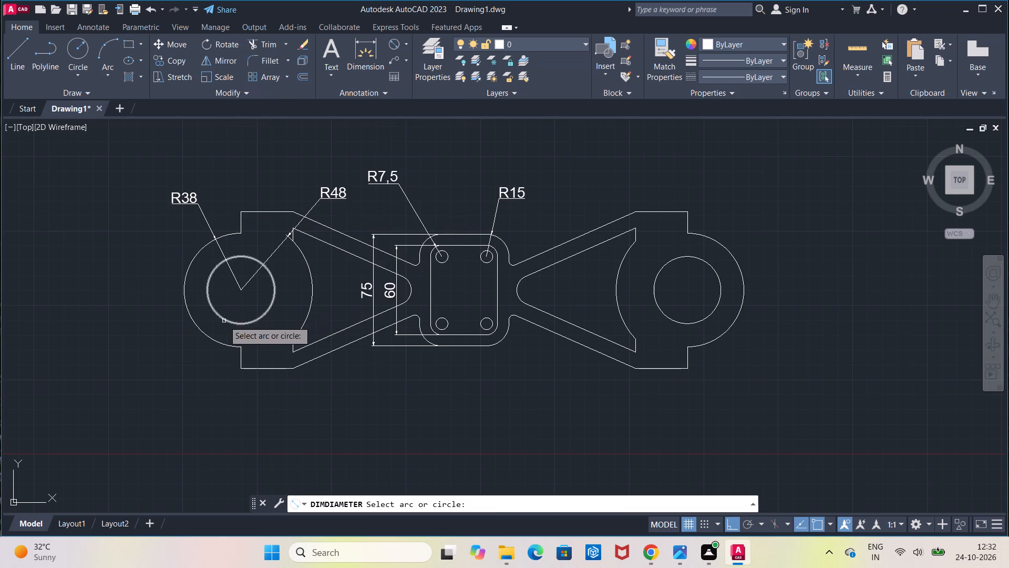
left_click(224, 321)
left_click(170, 347)
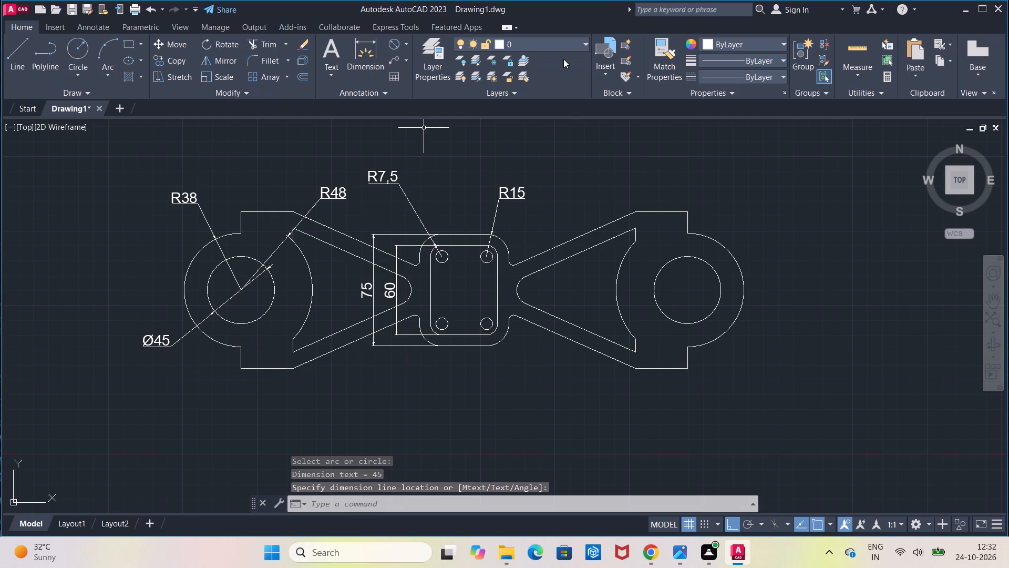
Add a horizontal linear dimension between the two end bore centres, placed below the plate.
left_click(408, 47)
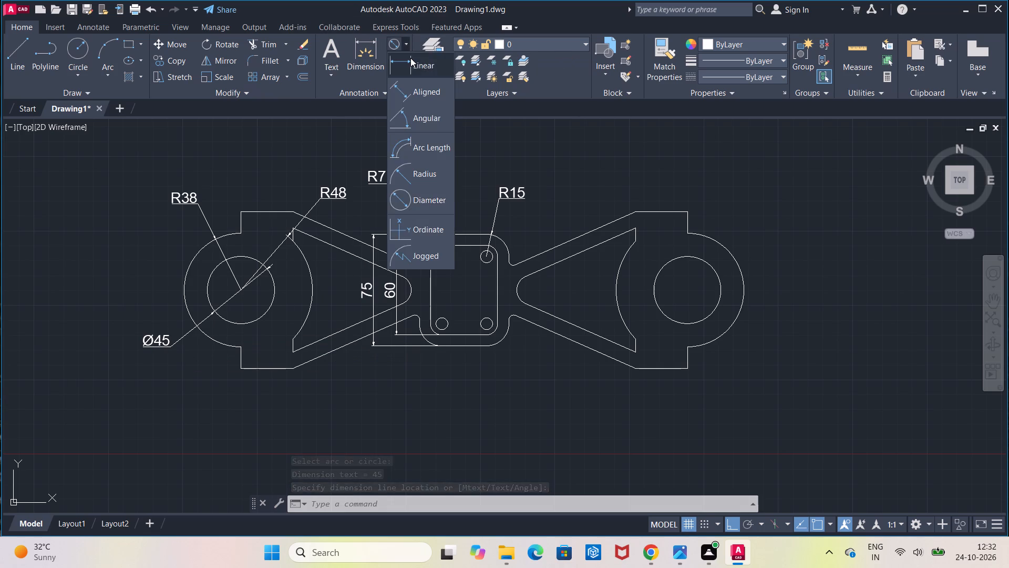
left_click(410, 58)
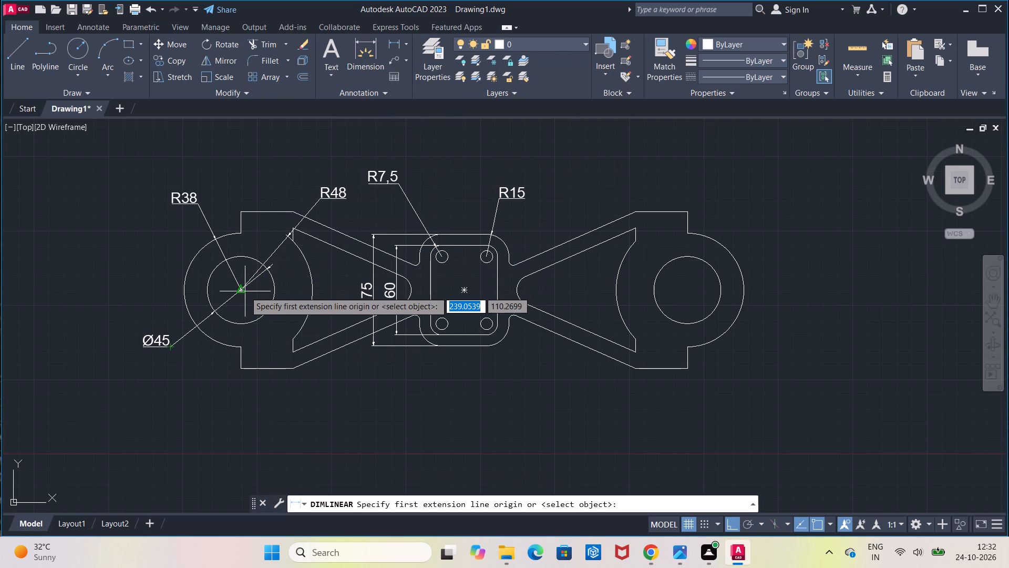
left_click(239, 293)
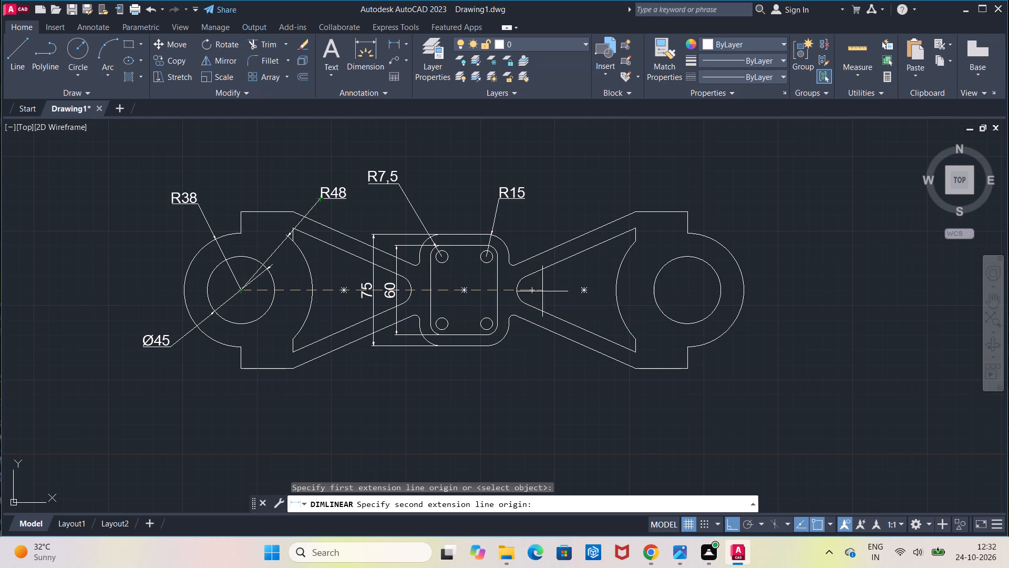
left_click(686, 290)
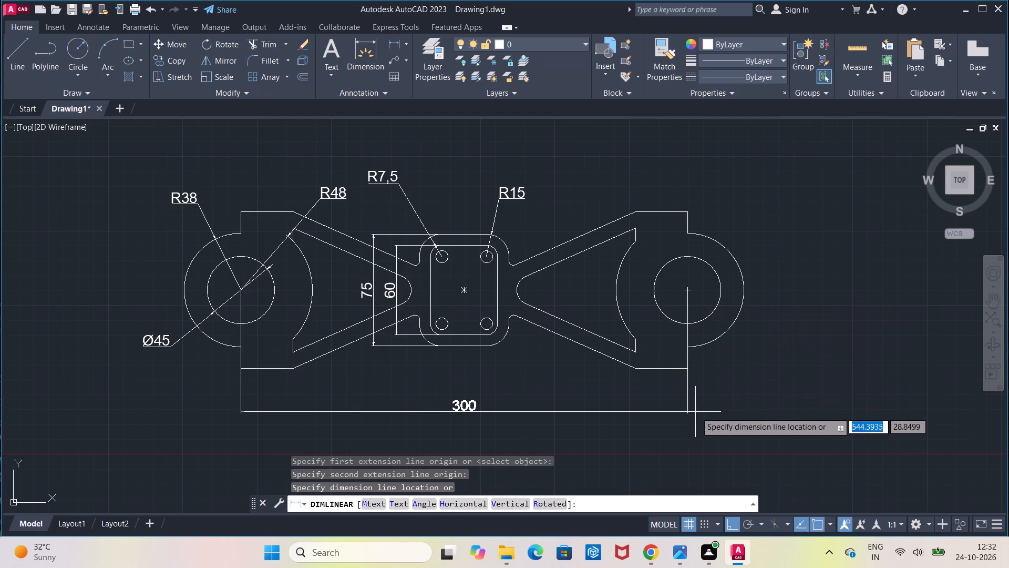
left_click(699, 429)
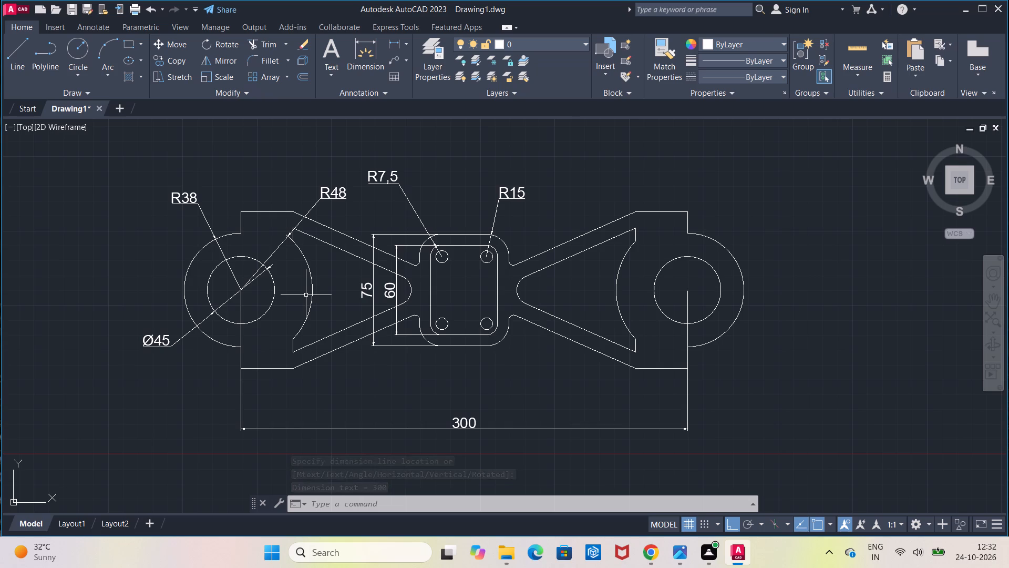
Add horizontal linear dimensions for the widths of the central plate's outer and inner outlines, stacked below the plate.
left_click(390, 40)
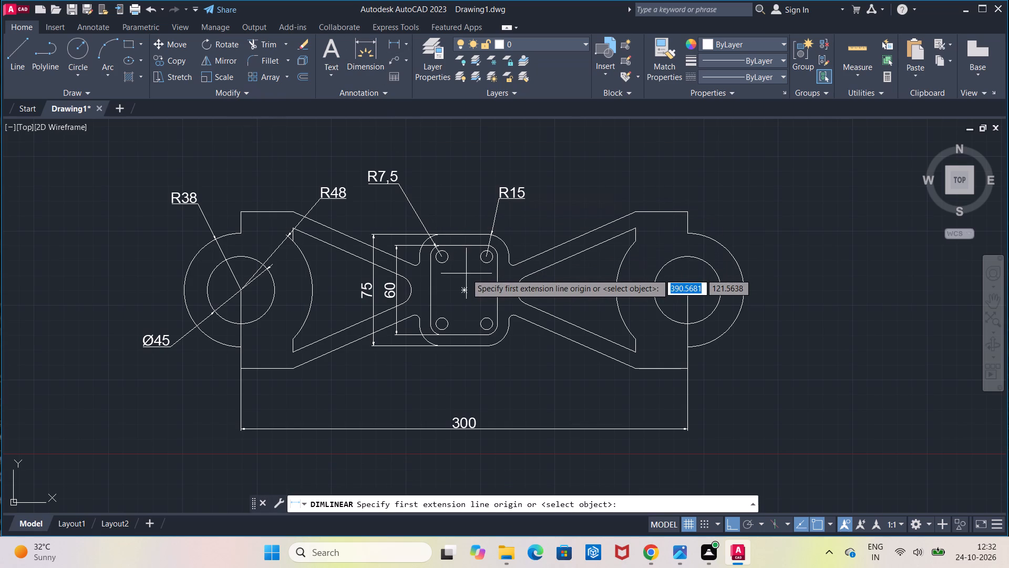
left_click(417, 328)
left_click(509, 323)
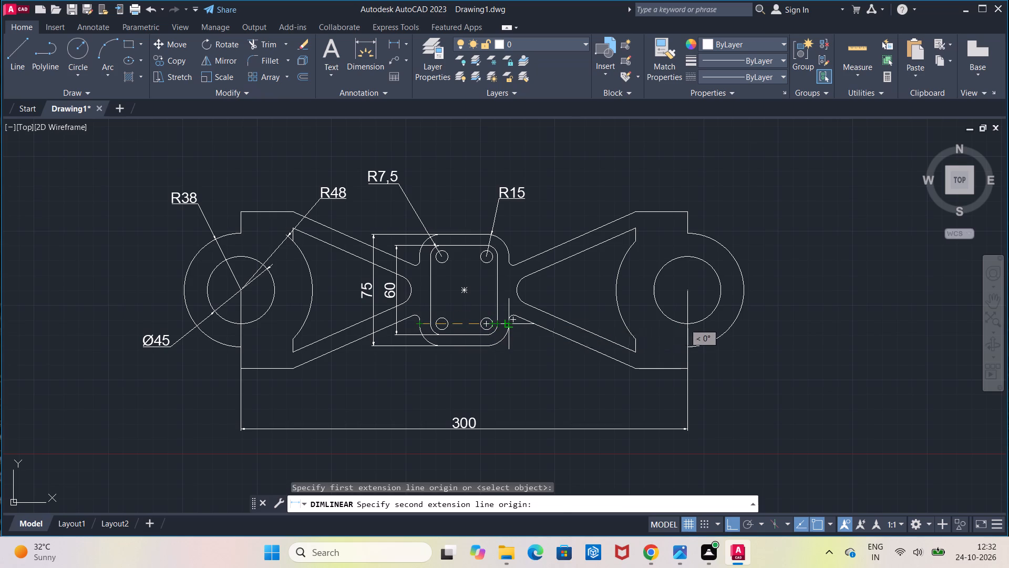
left_click(513, 387)
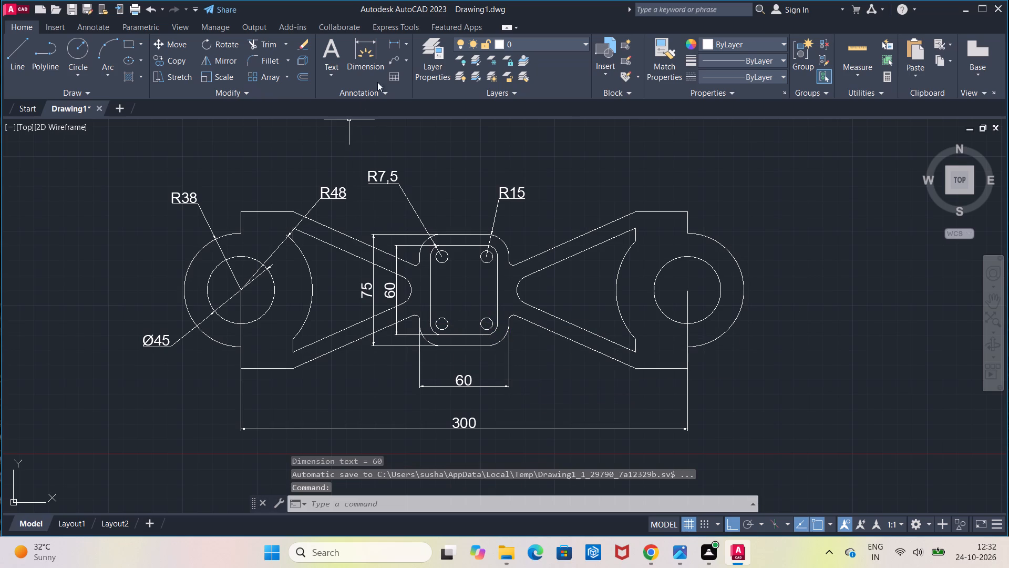
left_click(396, 45)
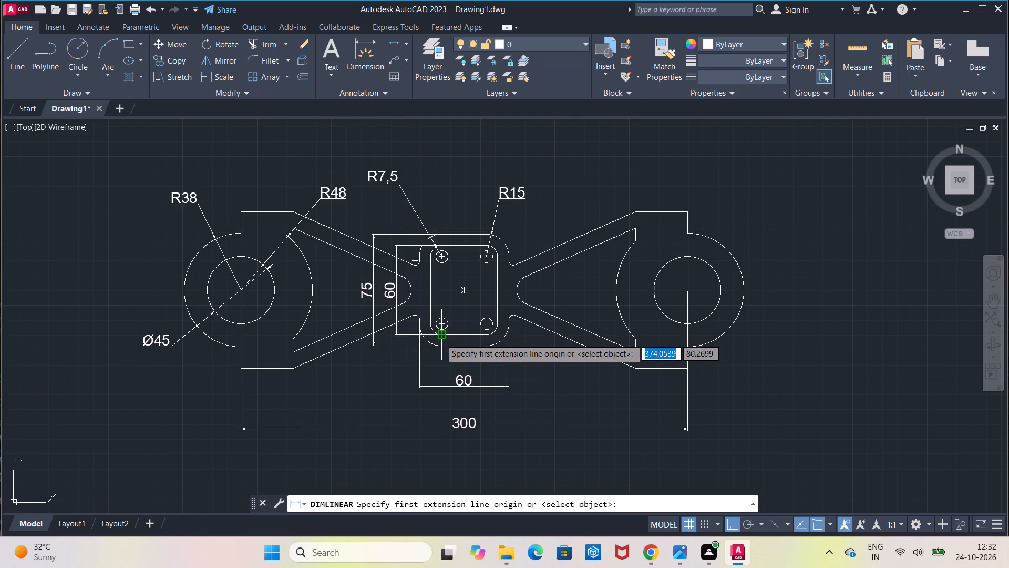
left_click(431, 303)
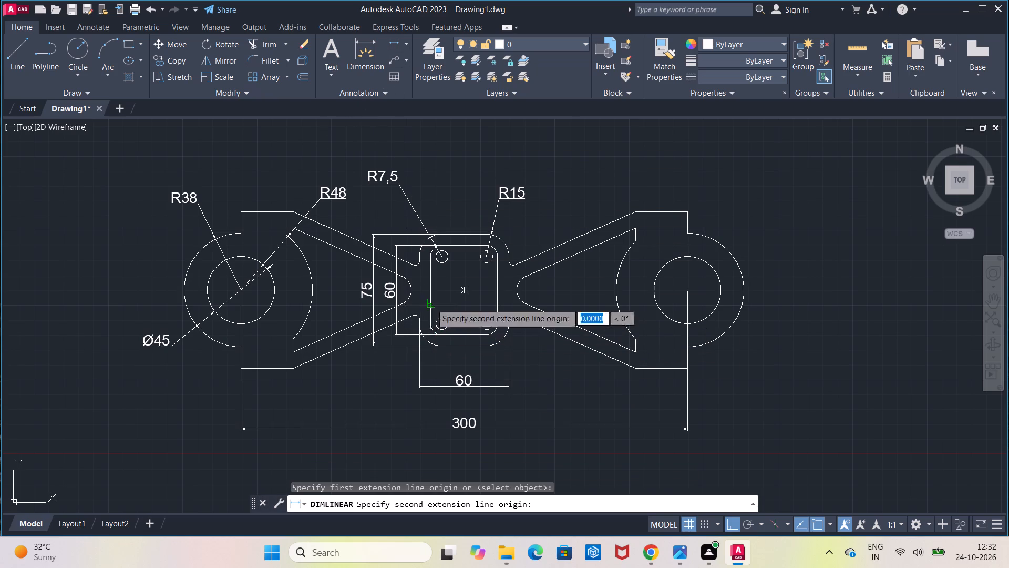
left_click(496, 299)
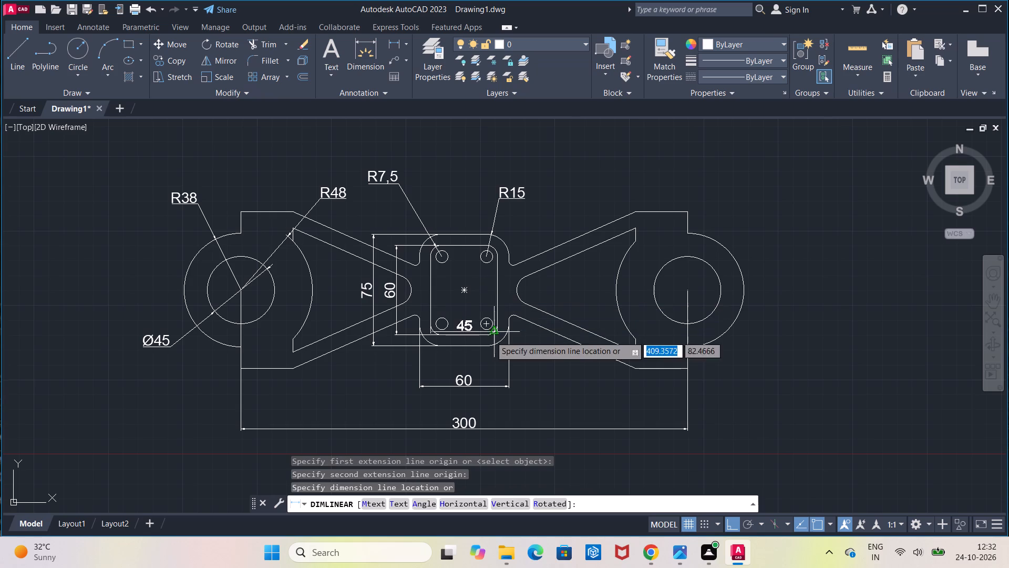
left_click(489, 361)
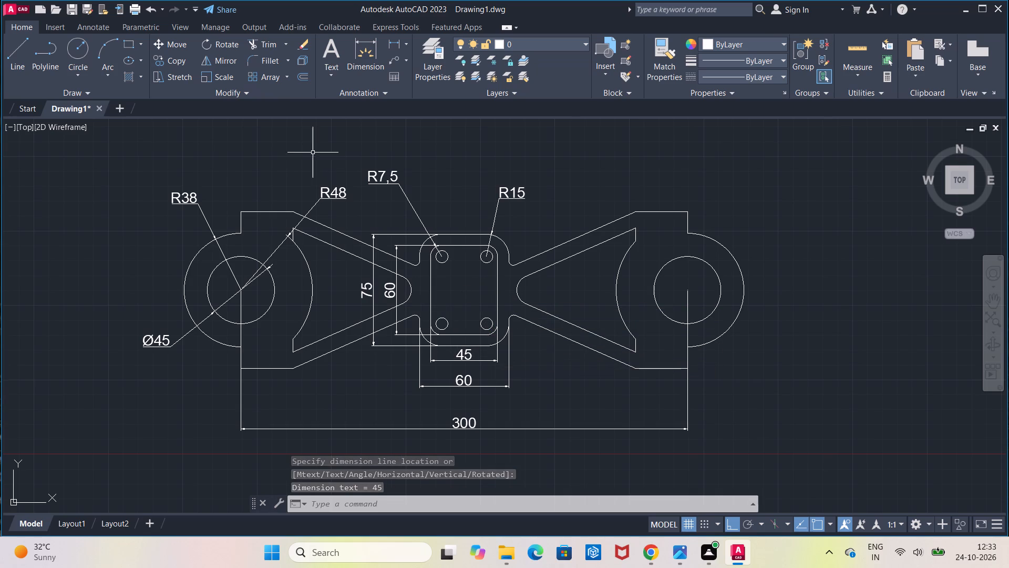
Add a diameter dimension to the central plate's upper-left hole, with its text just above the plate.
left_click(406, 50)
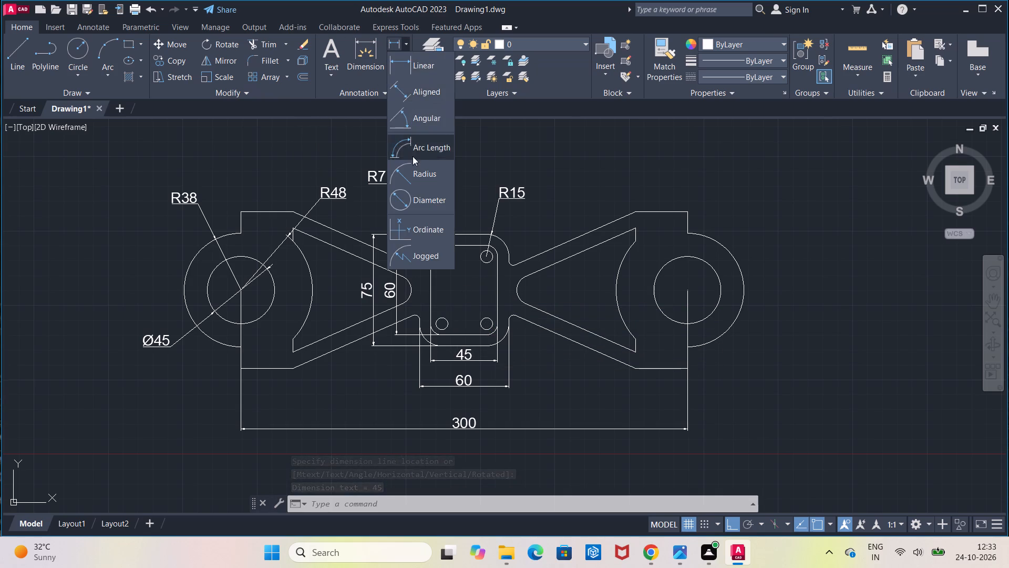
left_click(420, 196)
left_click(446, 256)
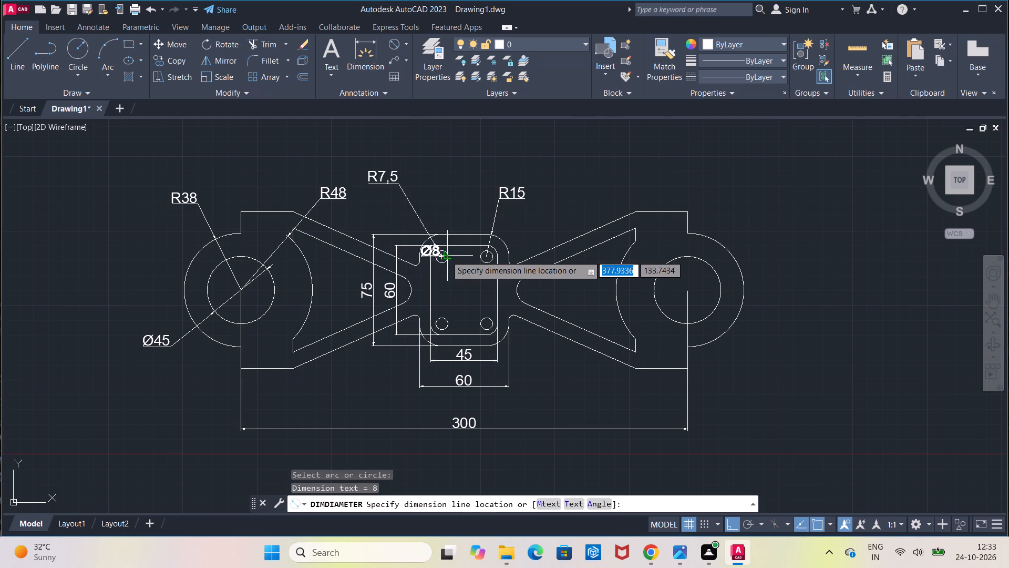
left_click(448, 225)
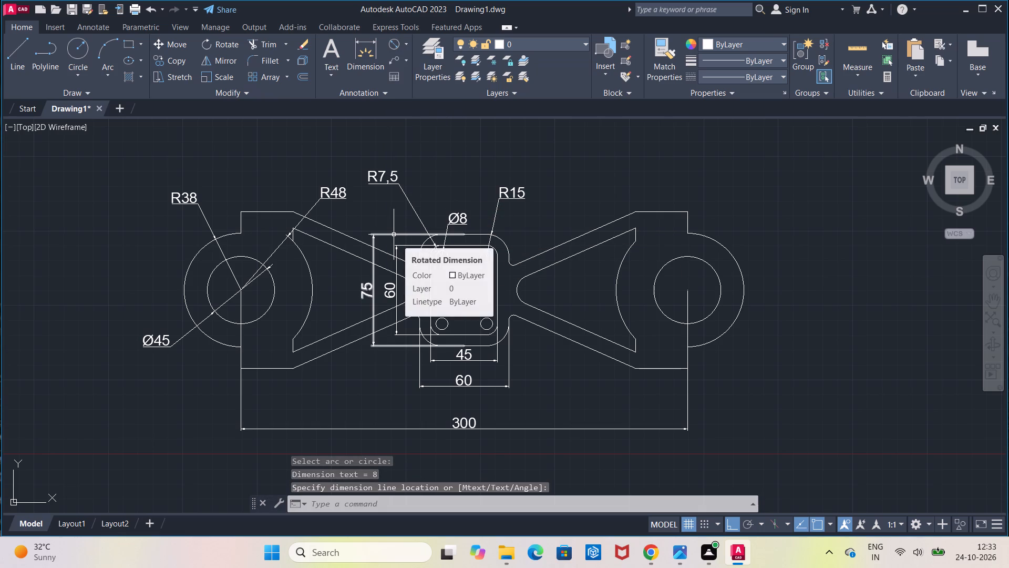
Add a radius dimension to the rounded inner tip of the right arm cutout, with its text above the arm.
left_click(402, 42)
left_click(407, 52)
left_click(407, 44)
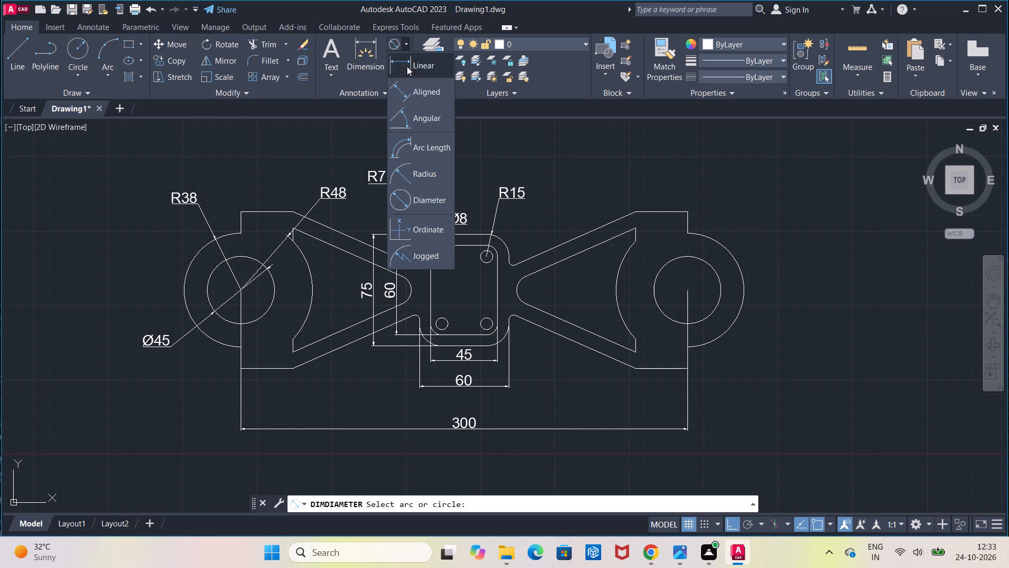
left_click(425, 170)
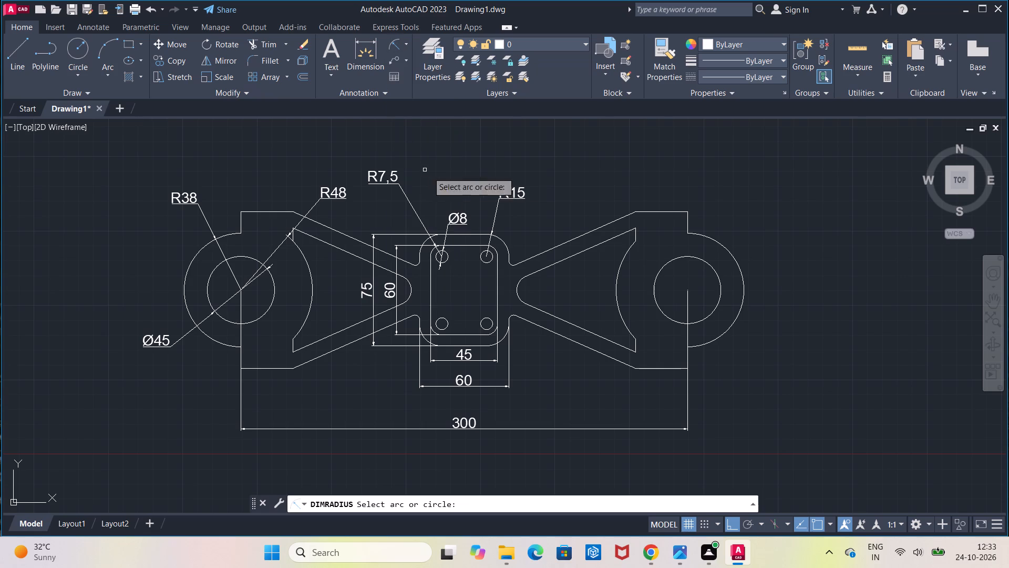
left_click(519, 288)
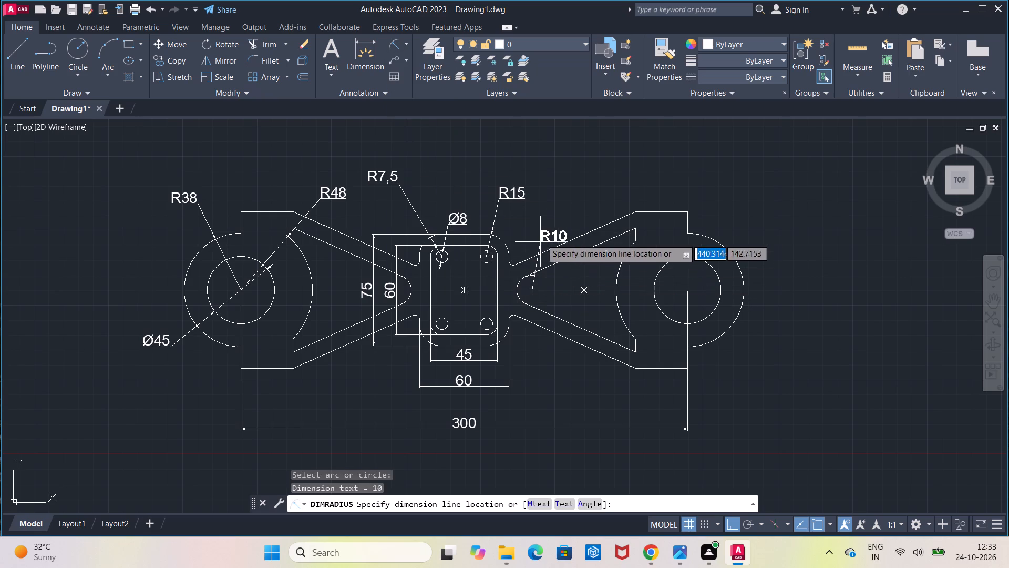
left_click(548, 204)
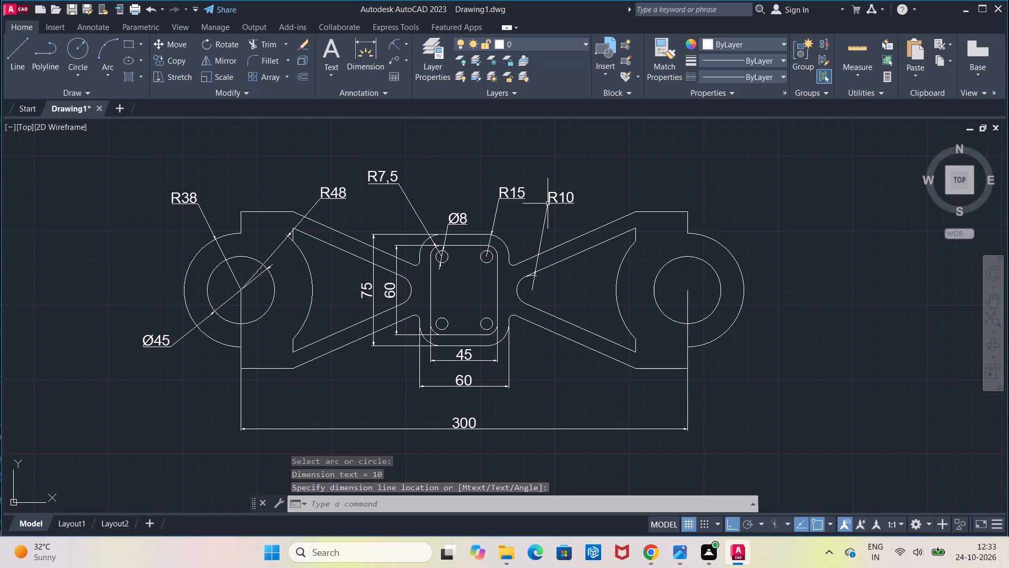
Add a horizontal linear dimension across the top edge of the right end block, placed above the part.
left_click(407, 48)
left_click(407, 68)
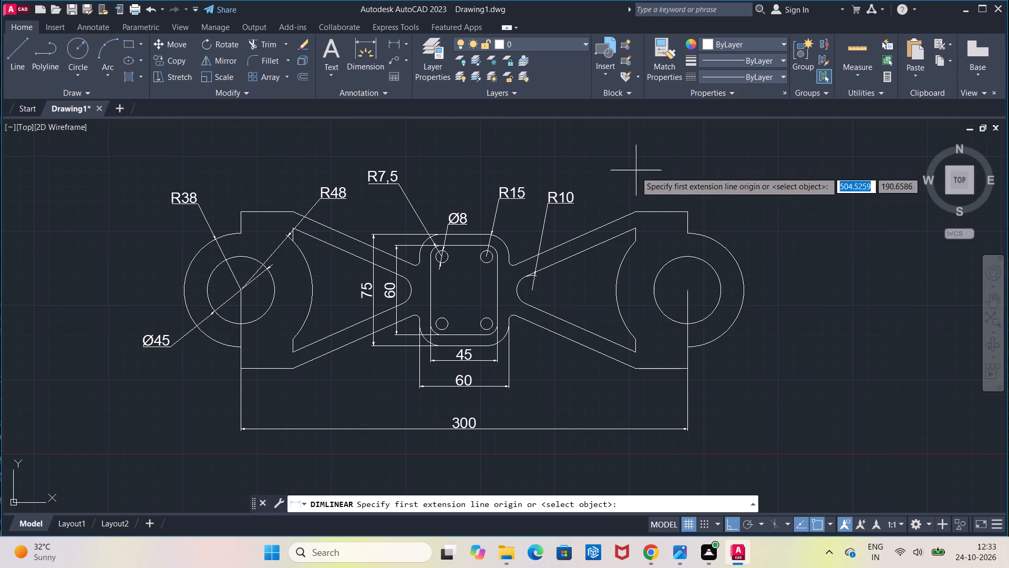
left_click(633, 208)
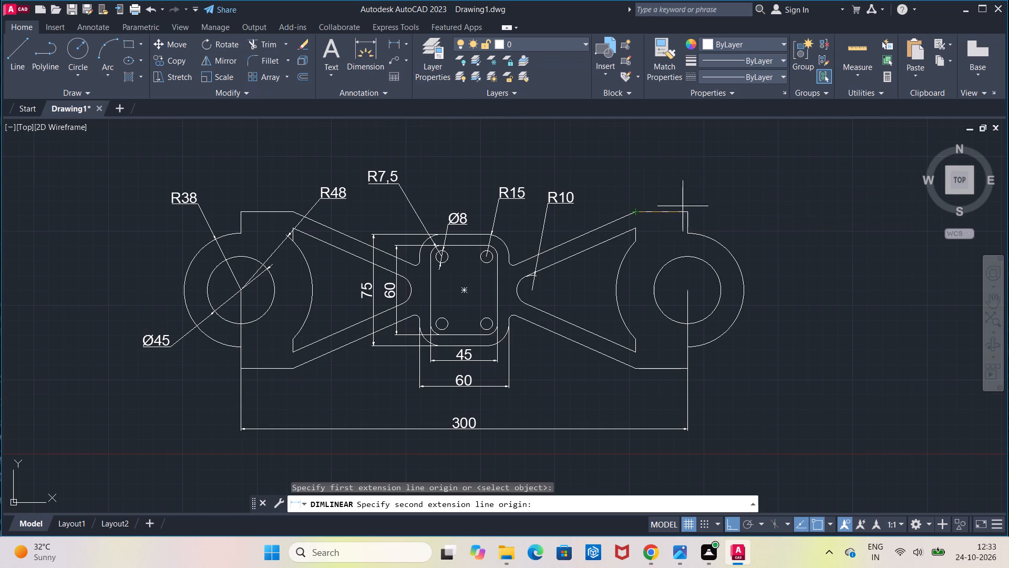
left_click(687, 211)
left_click(675, 162)
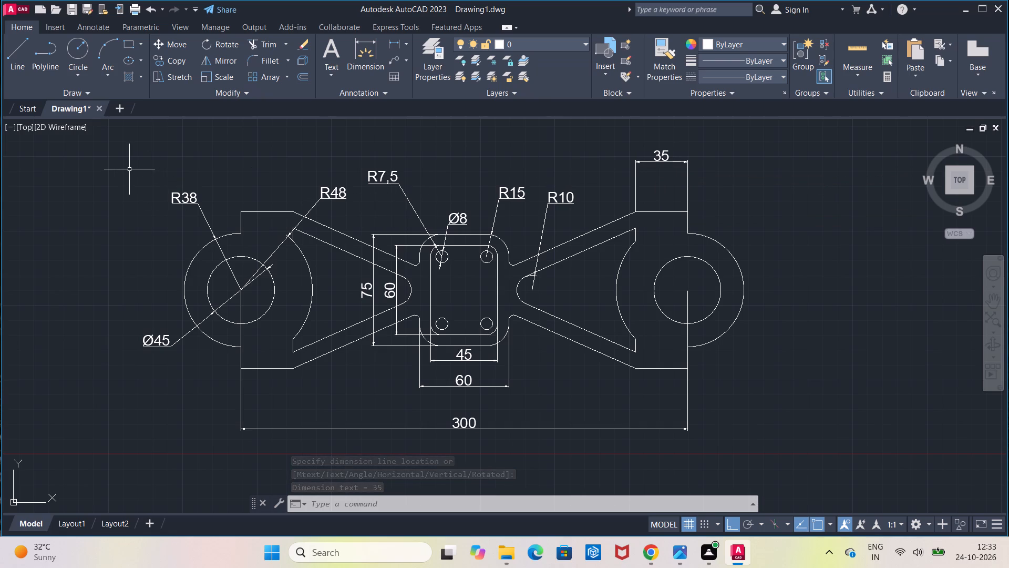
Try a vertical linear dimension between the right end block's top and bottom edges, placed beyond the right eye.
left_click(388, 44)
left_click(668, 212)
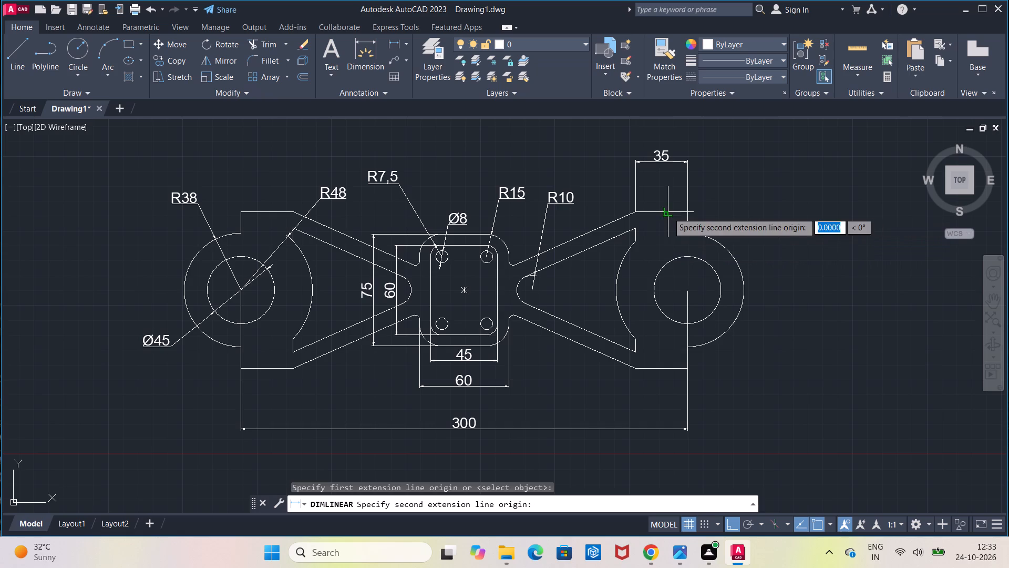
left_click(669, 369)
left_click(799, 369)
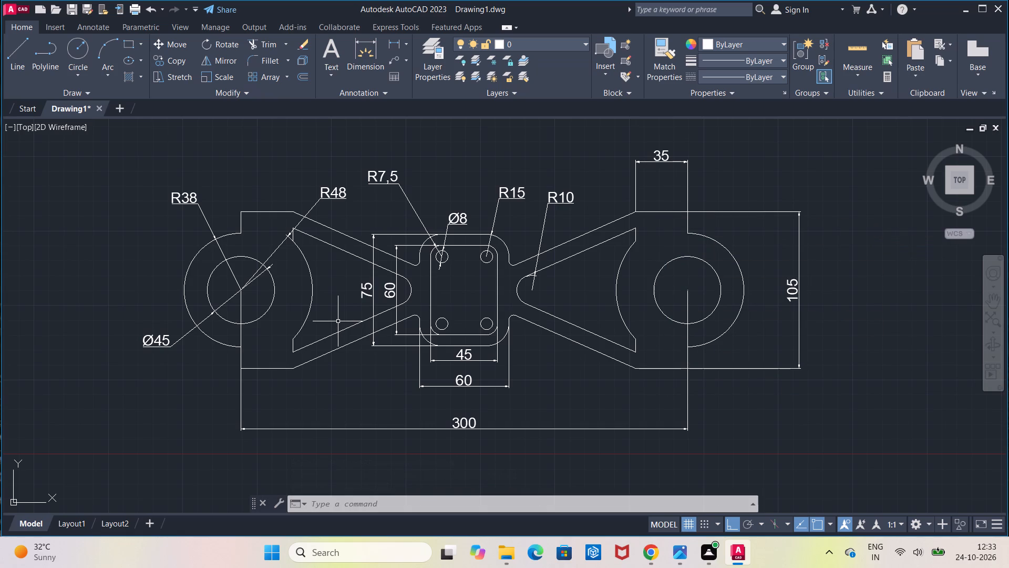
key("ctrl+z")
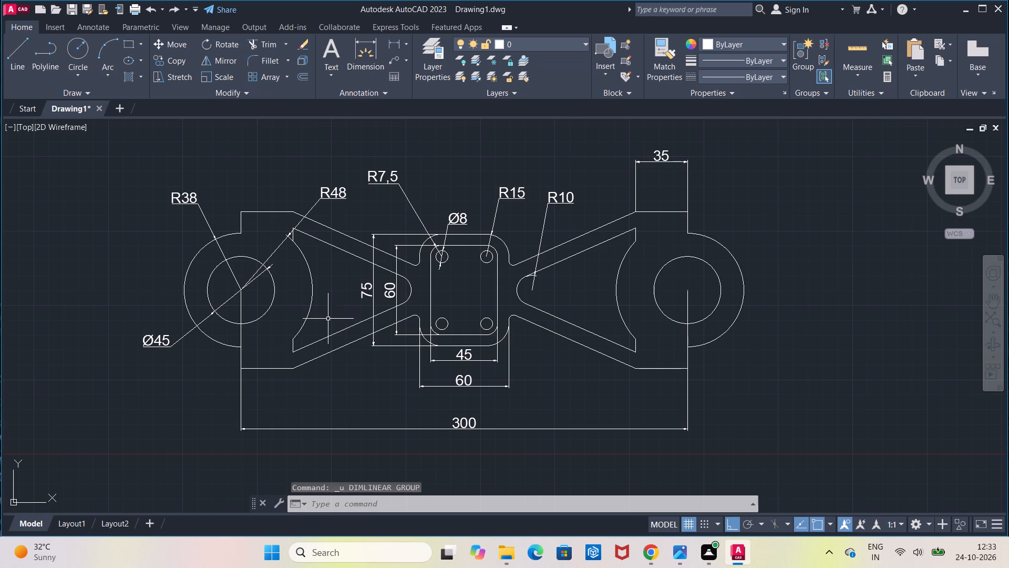
Add a vertical linear dimension from the right end block's top edge midpoint to its bottom edge midpoint, placed beyond the right eye.
left_click(395, 48)
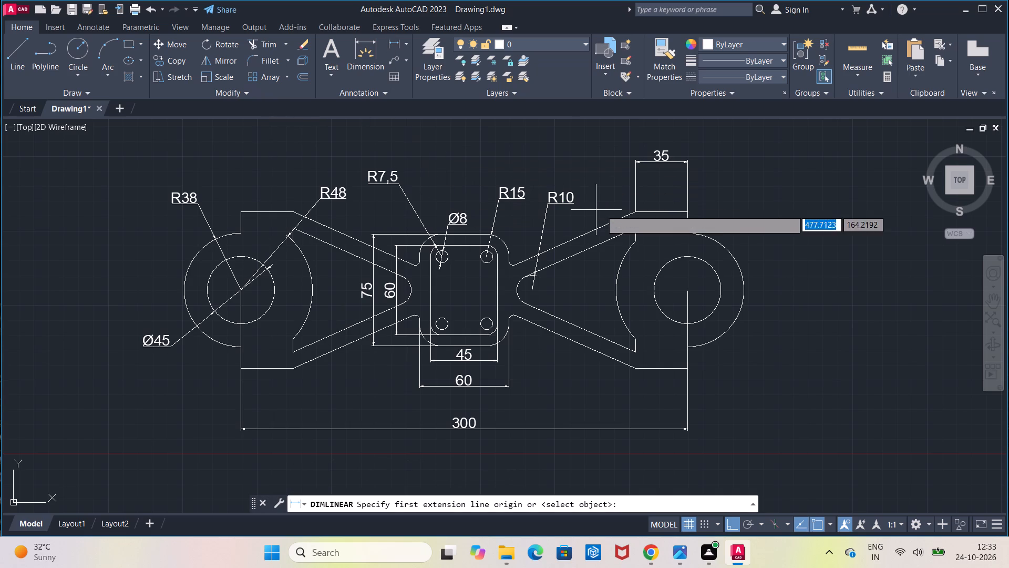
left_click(664, 213)
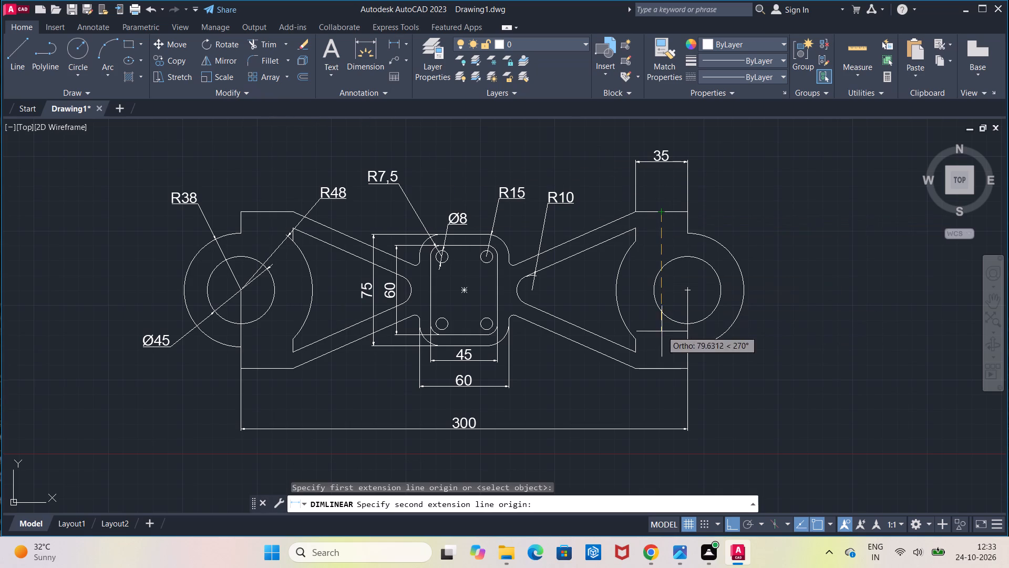
left_click(663, 369)
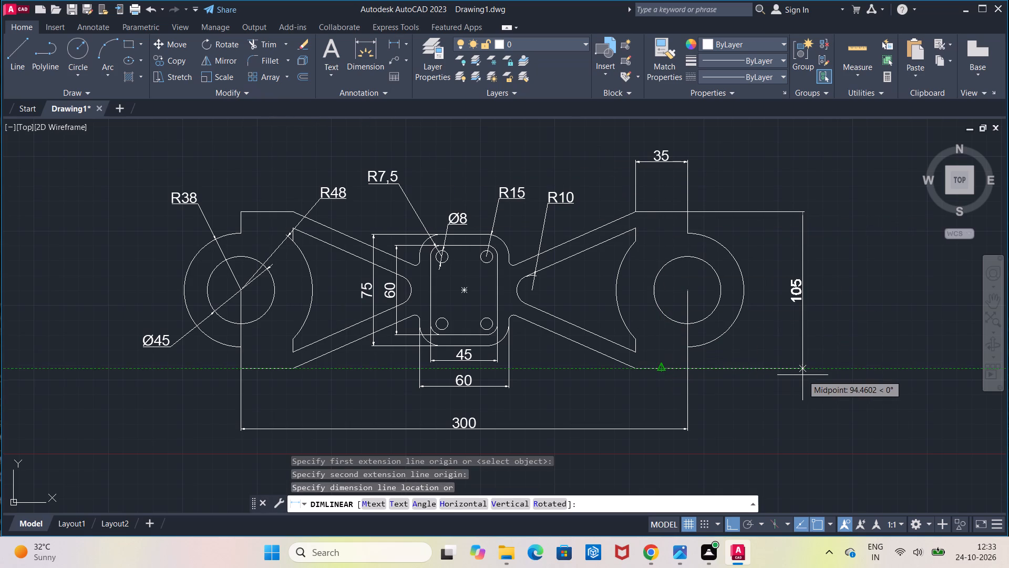
left_click(802, 375)
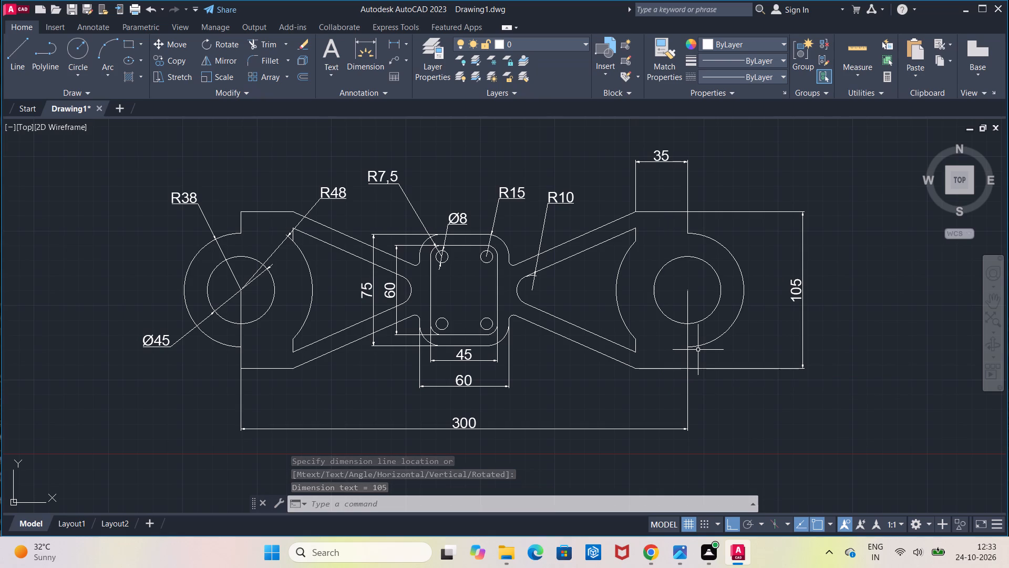
Add an aligned dimension for the right arm's lower rib width, between the cutout edge and the outer edge.
left_click(410, 48)
left_click(426, 88)
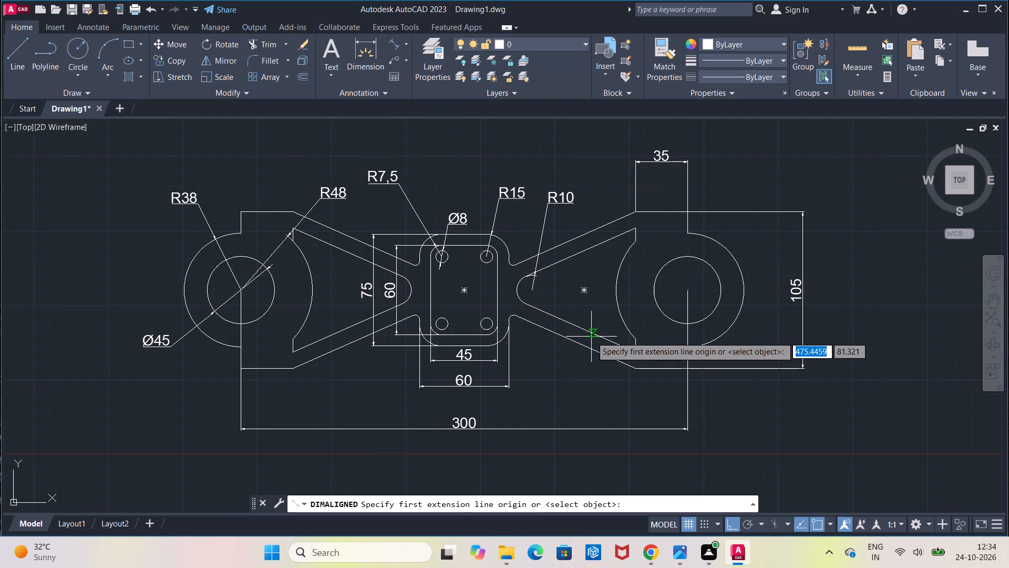
left_click(582, 331)
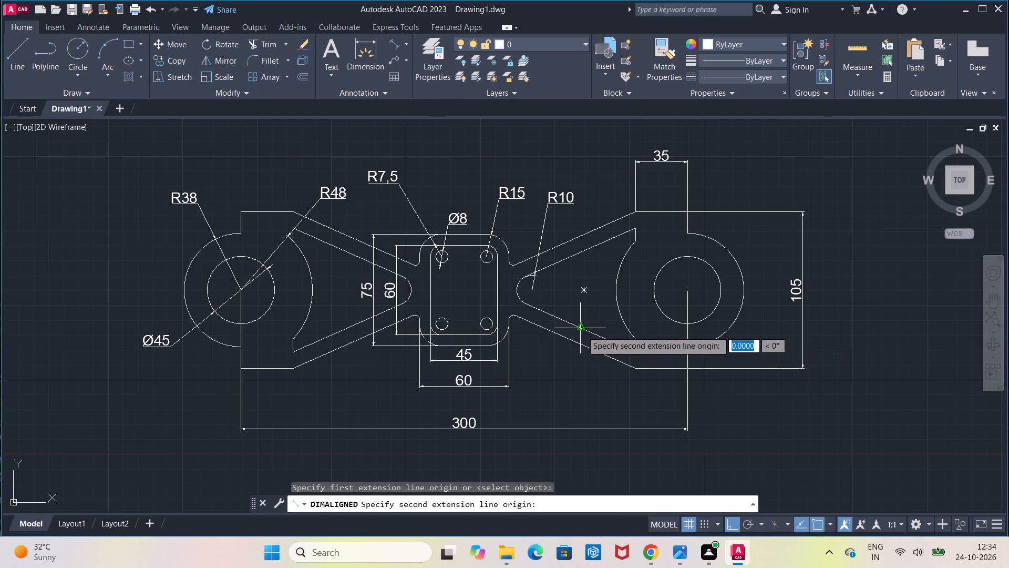
left_click(575, 341)
left_click(575, 341)
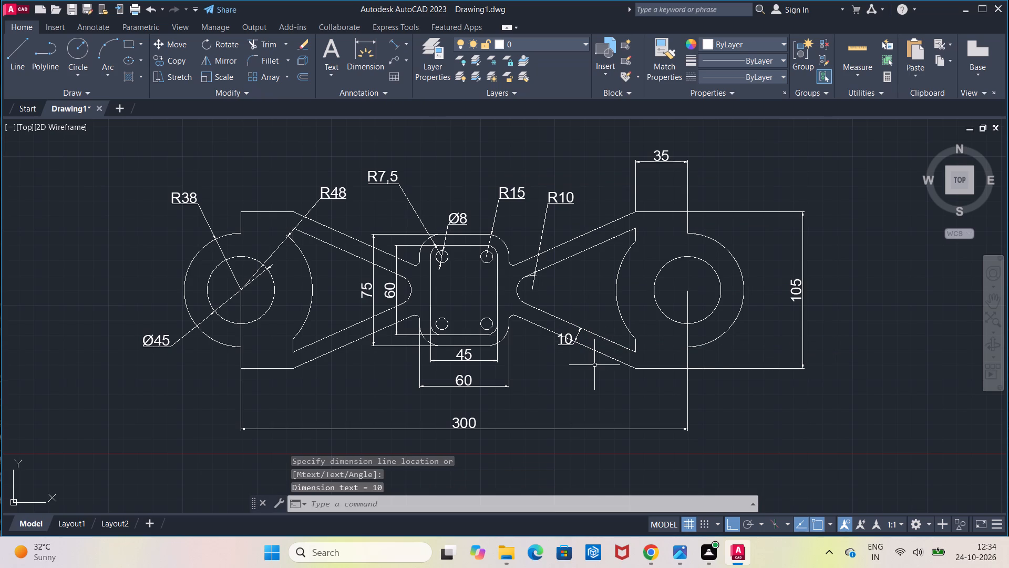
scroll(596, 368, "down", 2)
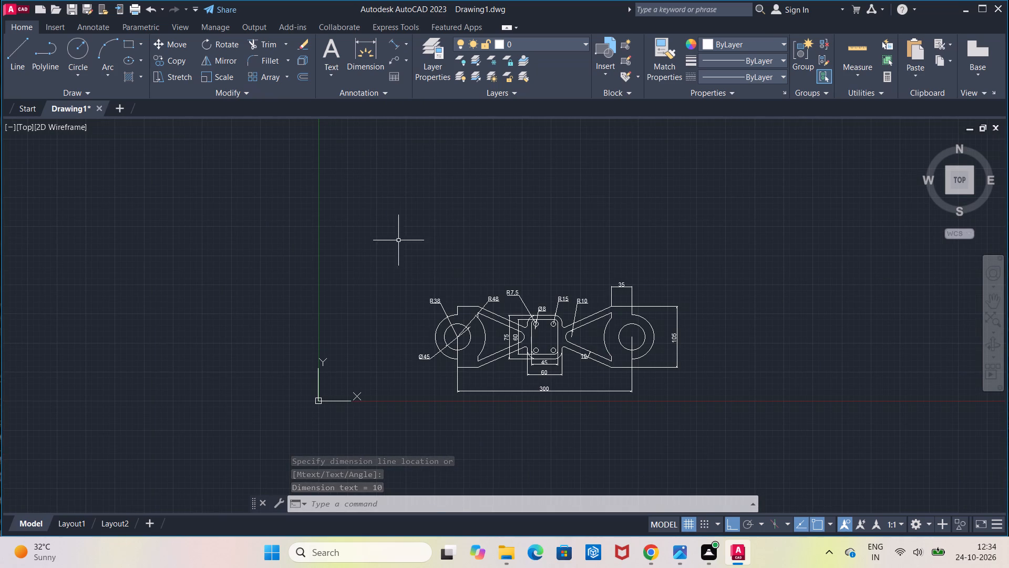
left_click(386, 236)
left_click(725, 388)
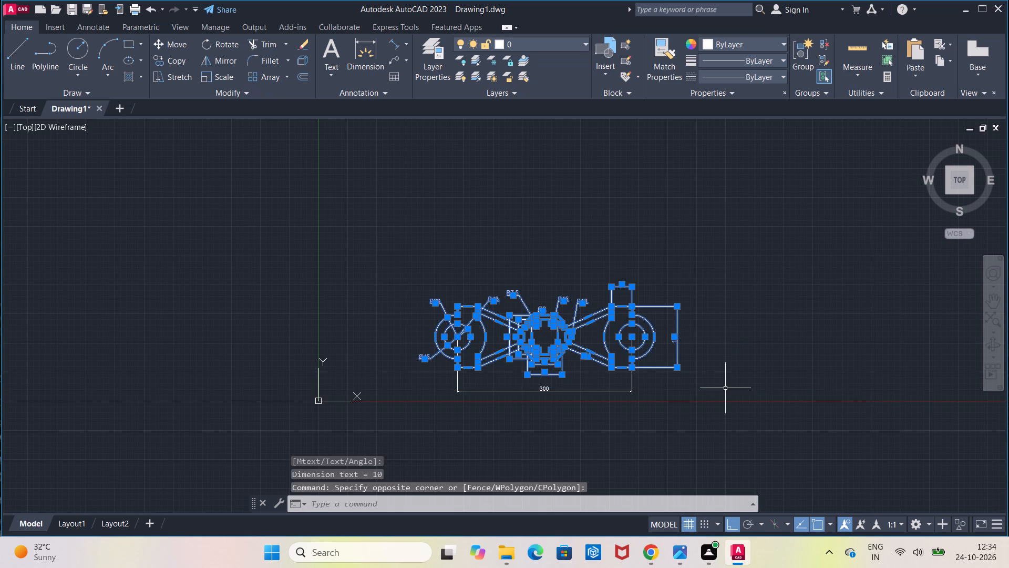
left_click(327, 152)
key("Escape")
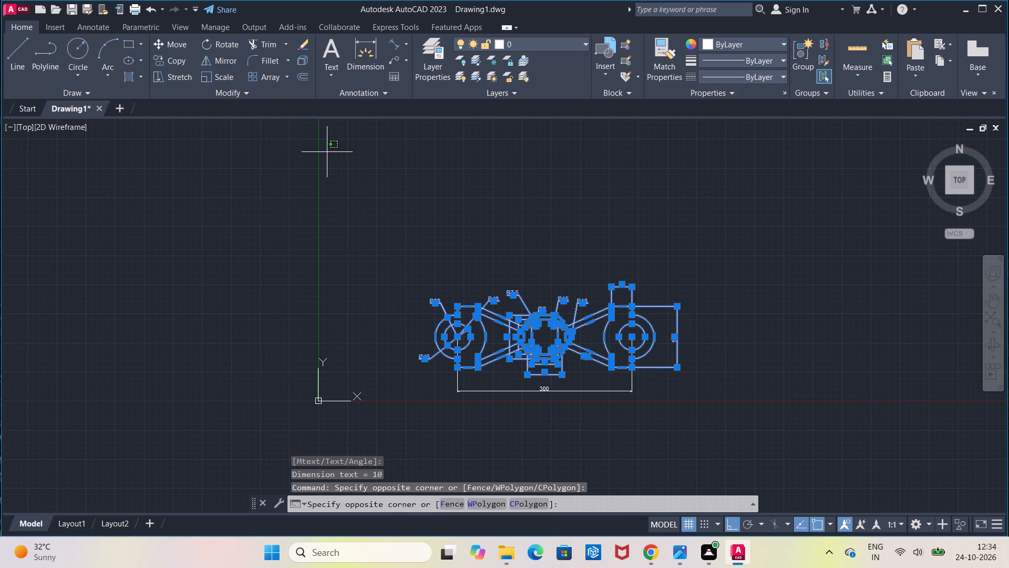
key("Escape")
Move the whole plate drawing with all its dimensions straight up, well clear of the X axis.
left_click(361, 189)
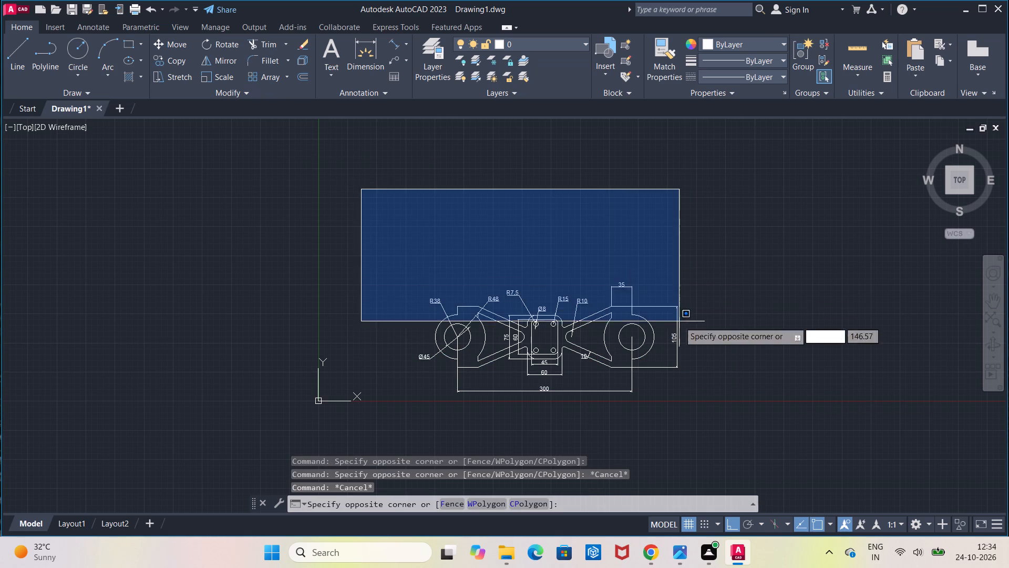
left_click(739, 417)
left_click(187, 50)
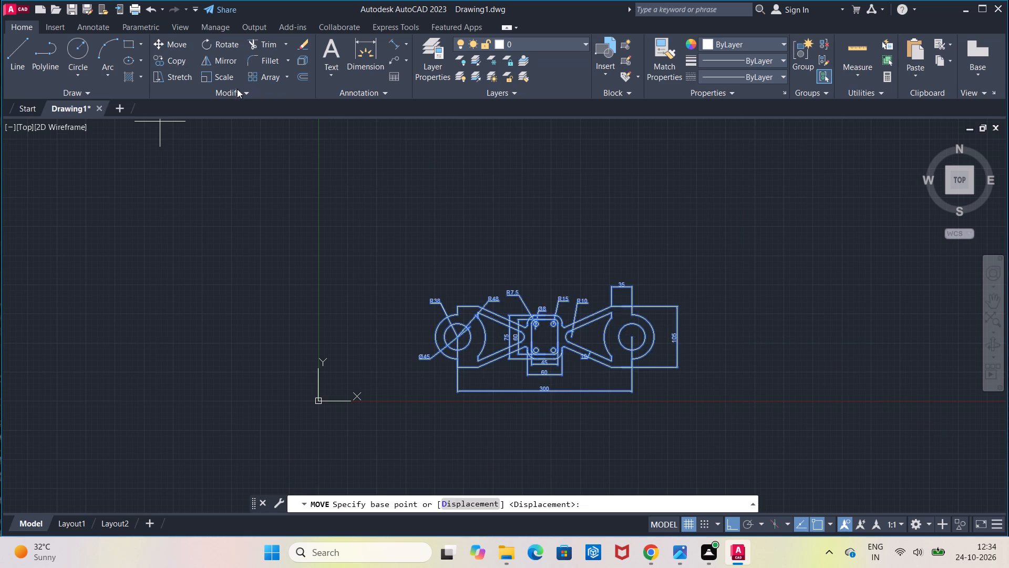
left_click_drag(563, 336, 566, 328)
left_click(571, 228)
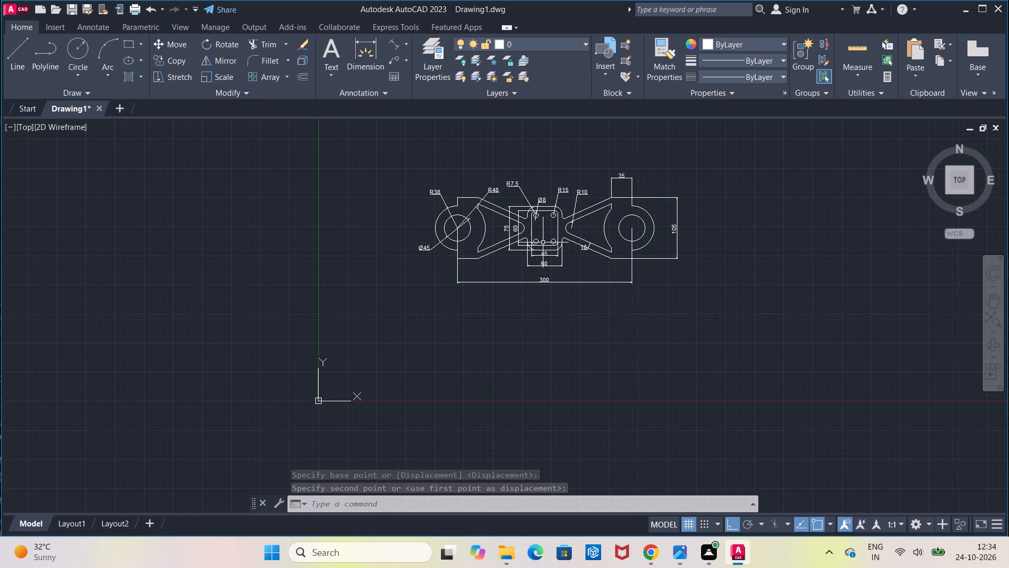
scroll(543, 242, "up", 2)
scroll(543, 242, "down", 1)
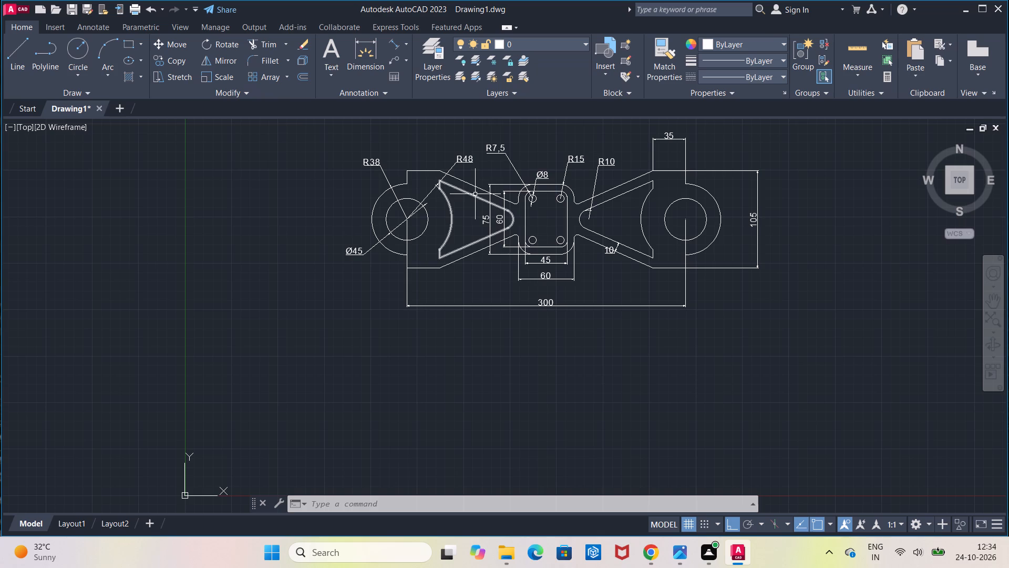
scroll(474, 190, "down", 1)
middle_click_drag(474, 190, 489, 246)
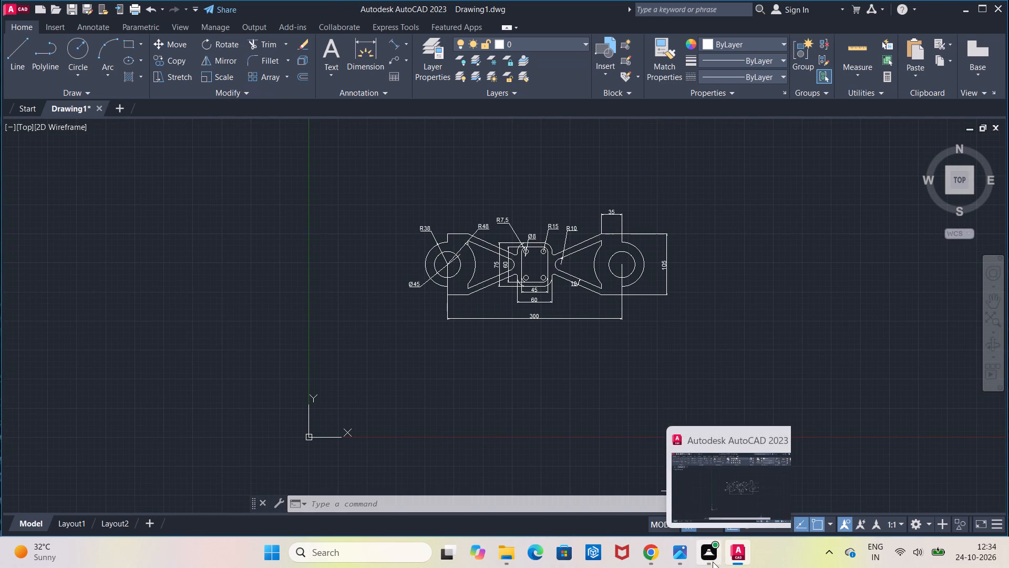
Turn off command log file recording with LOGFILEOFF.
left_click(488, 506)
type("logfi")
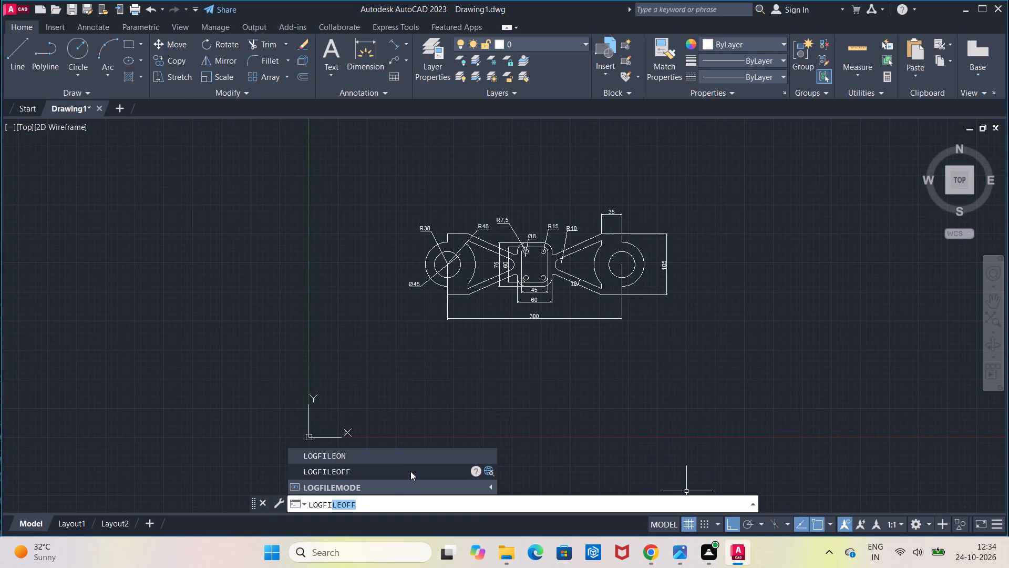
left_click(410, 471)
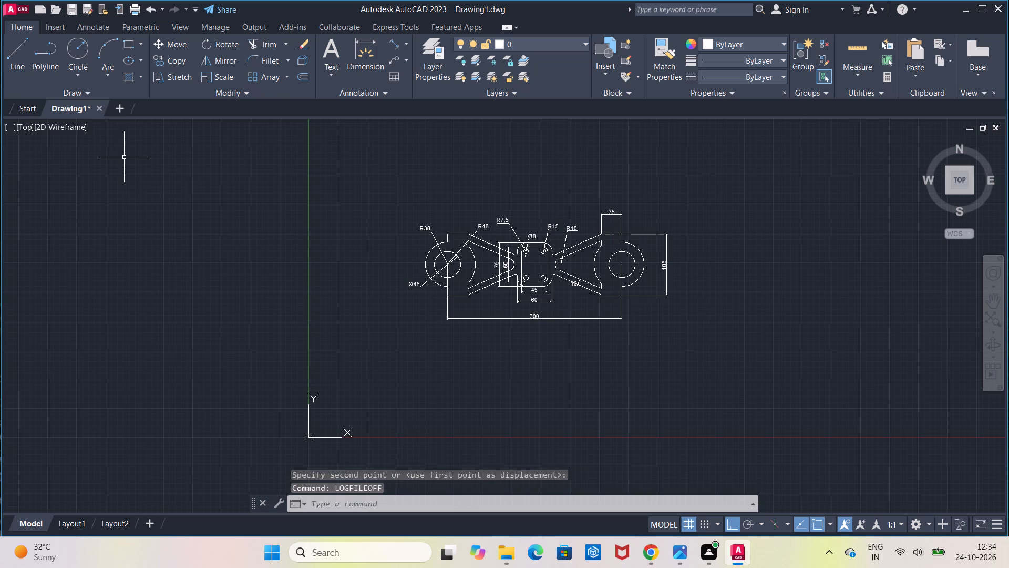
Save the drawing as Steering Plate in the Documents folder, in AutoCAD 2018 Drawing format.
left_click(75, 8)
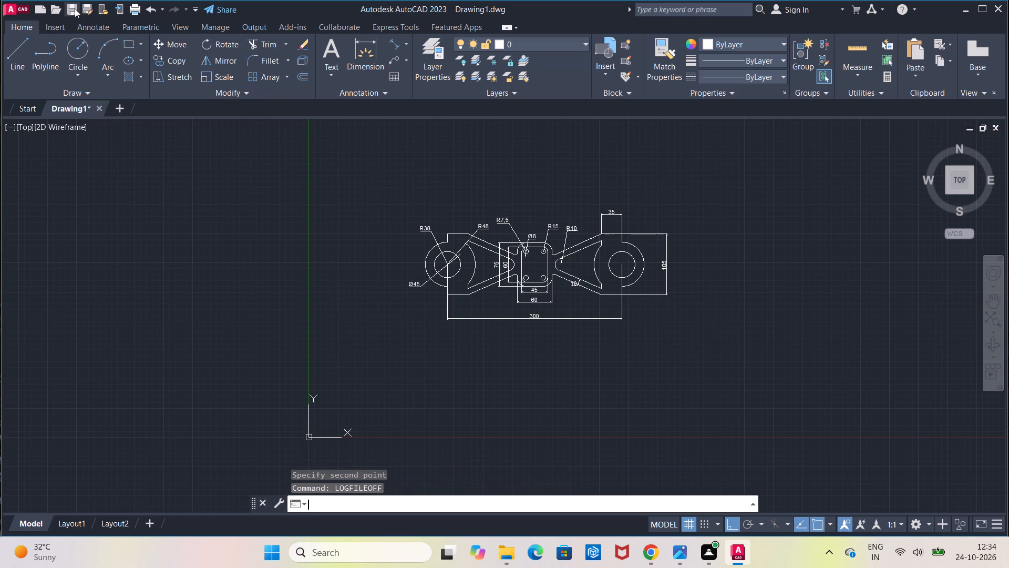
key("BackSpace")
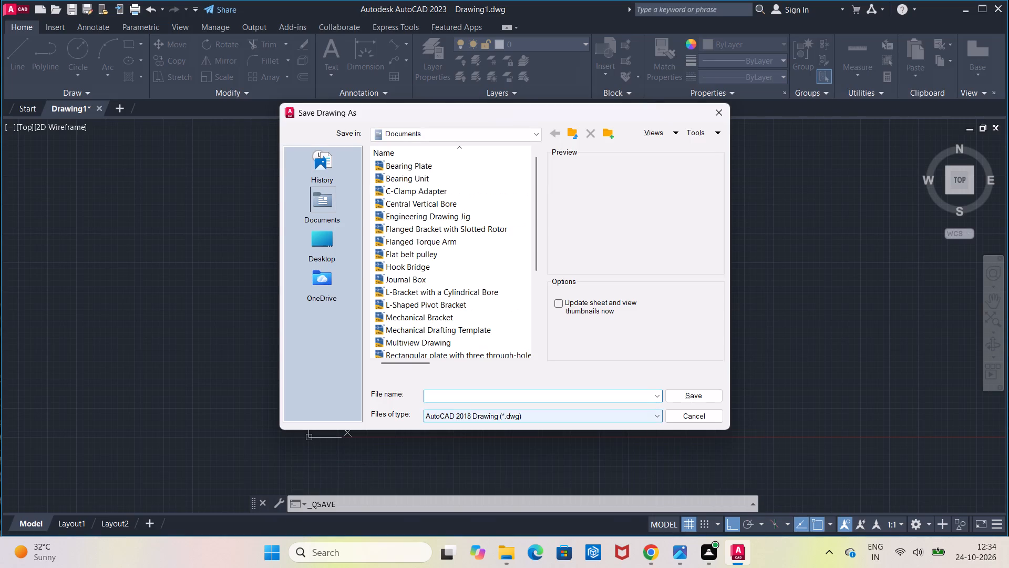
left_click(467, 396)
key("s")
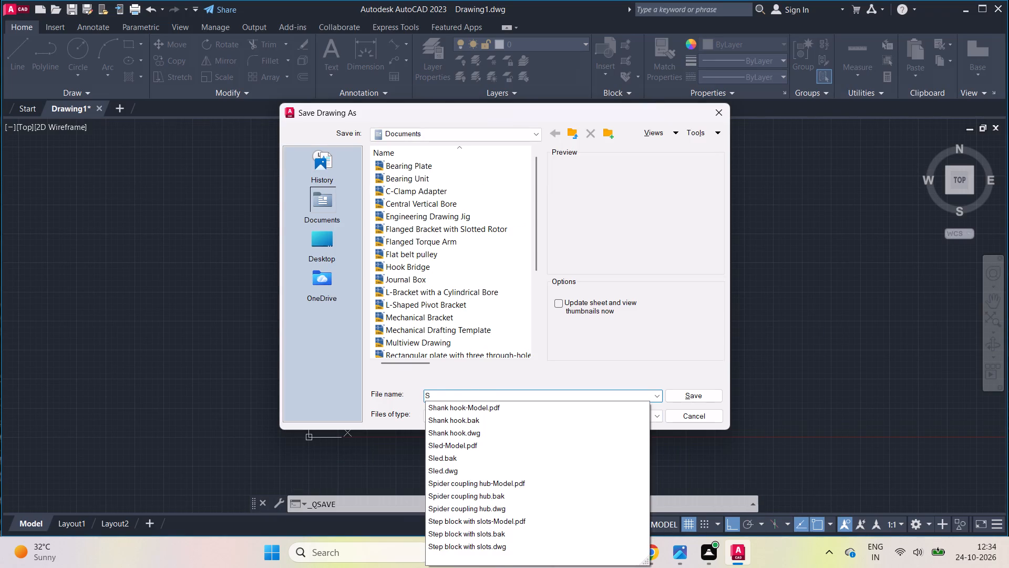
type("teering")
key("space")
key("p")
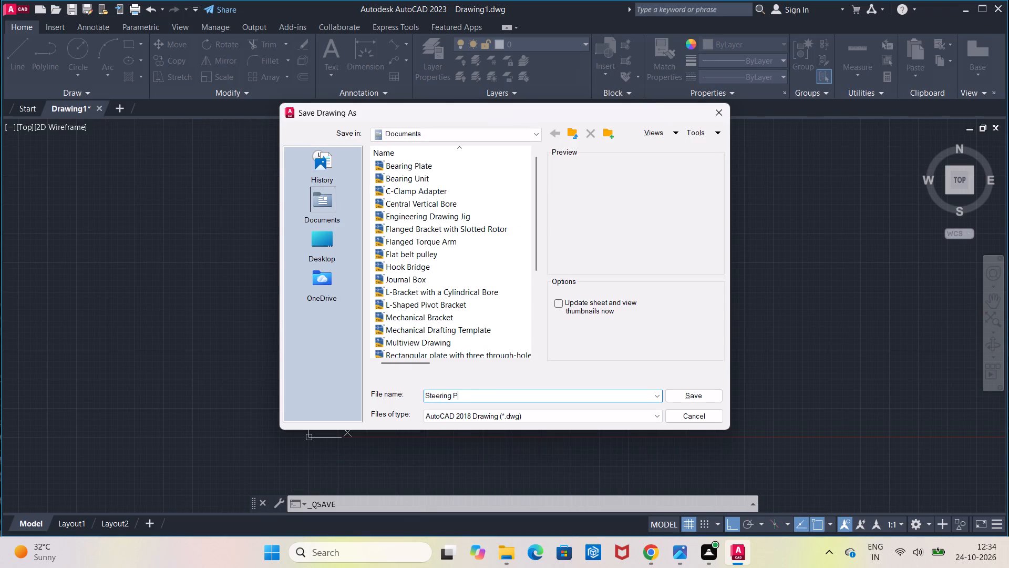
type("la")
type("te")
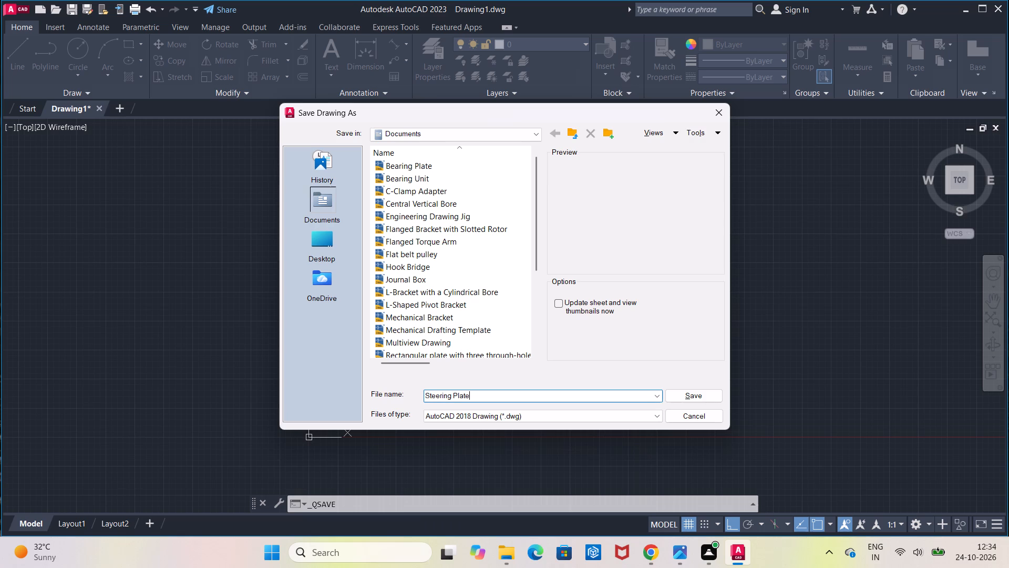
left_click(676, 389)
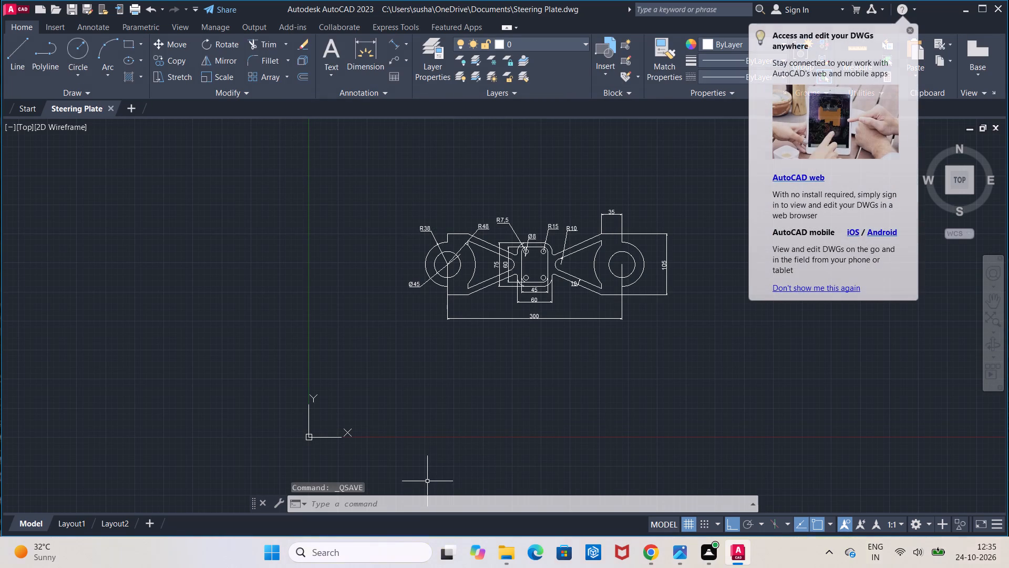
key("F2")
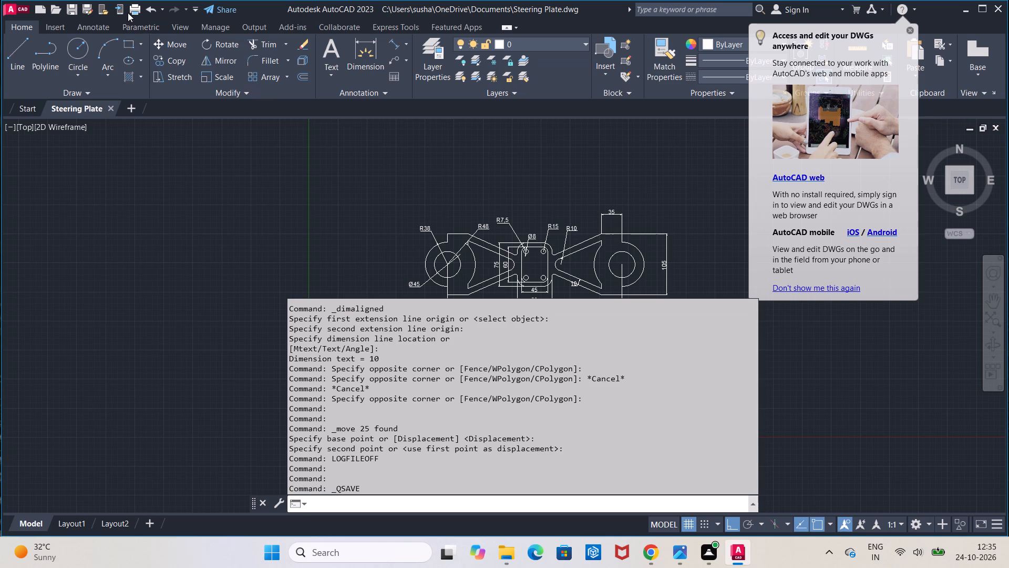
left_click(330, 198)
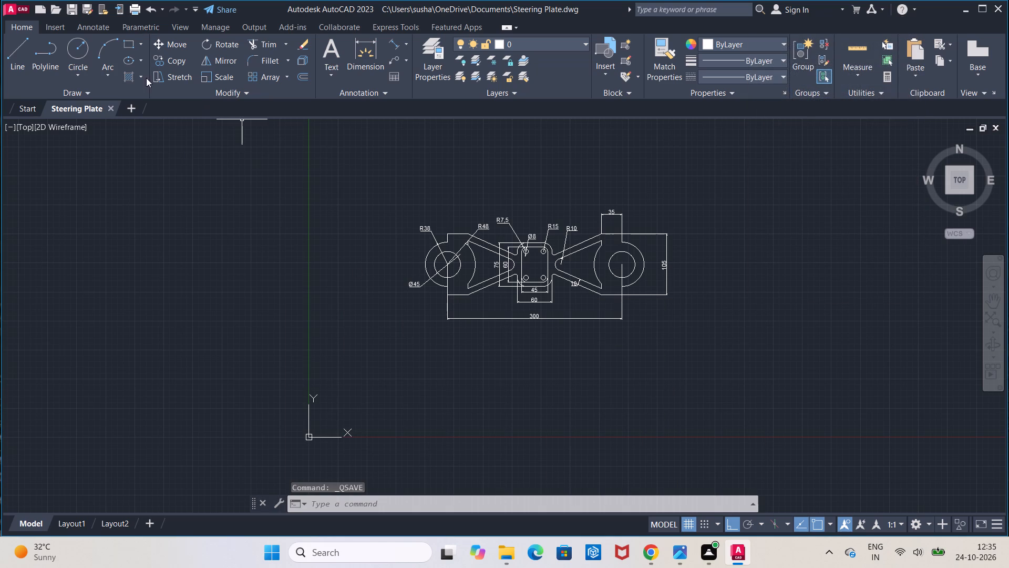
Set up a centred landscape plot on ISO A4 (297 x 210 mm), with a window enclosing the whole dimensioned plate as plot area.
left_click(128, 3)
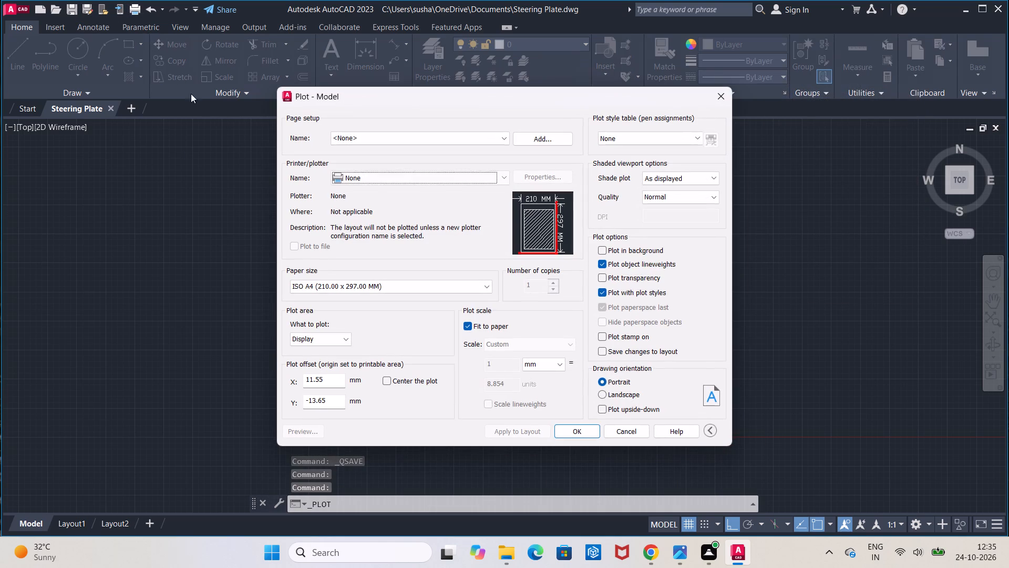
left_click(461, 290)
left_click(461, 303)
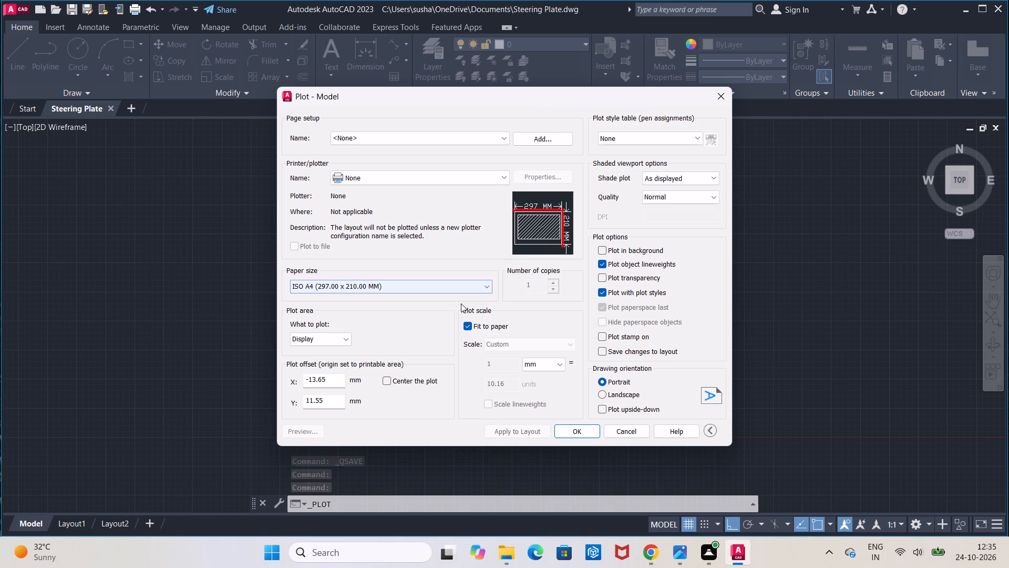
left_click(611, 399)
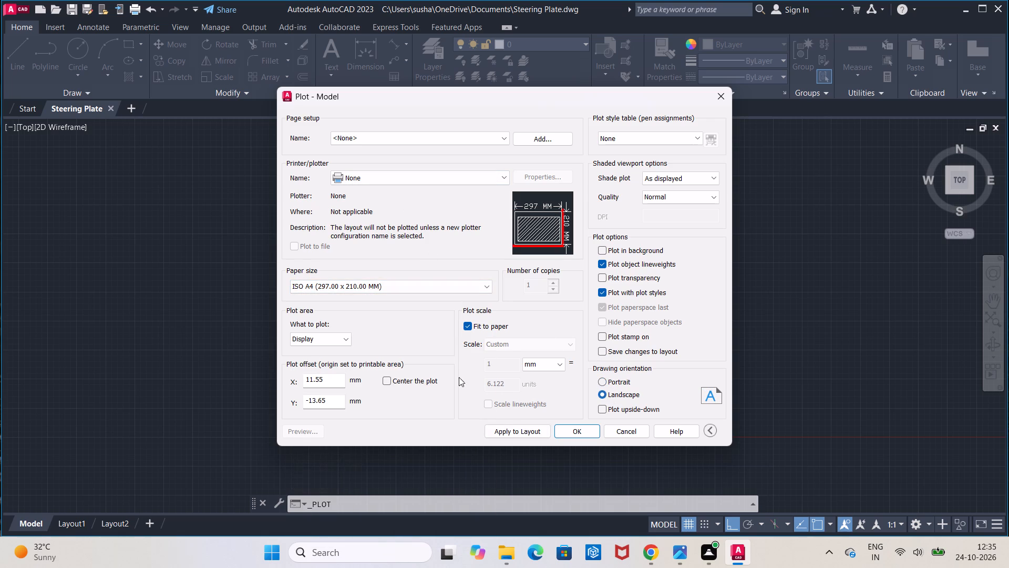
left_click(388, 384)
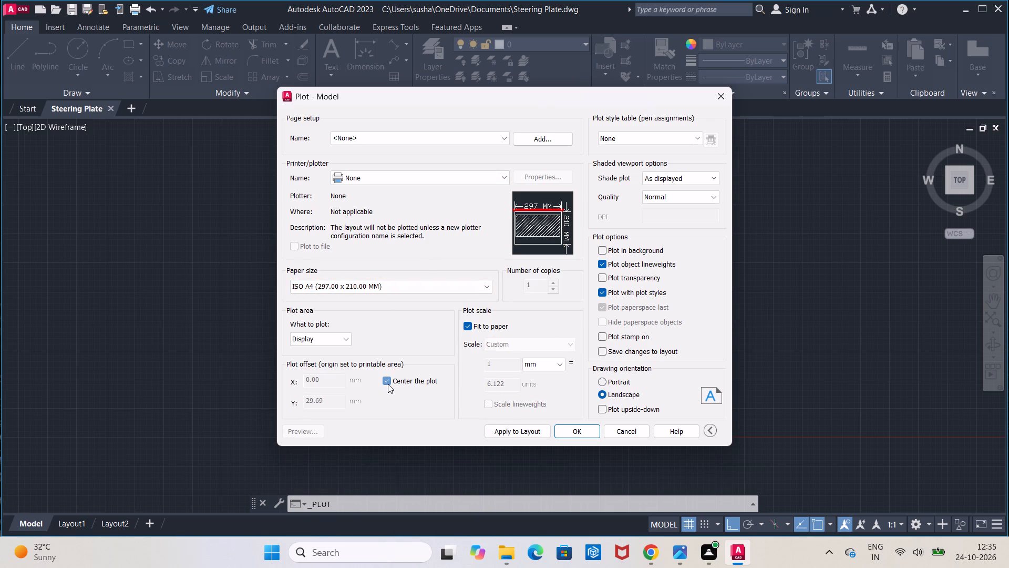
left_click(314, 341)
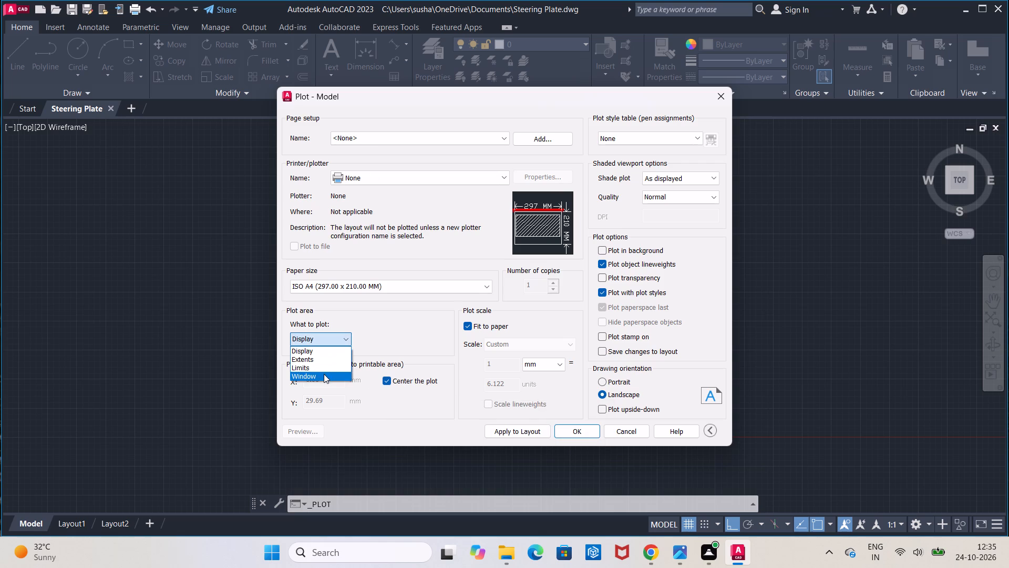
left_click(324, 374)
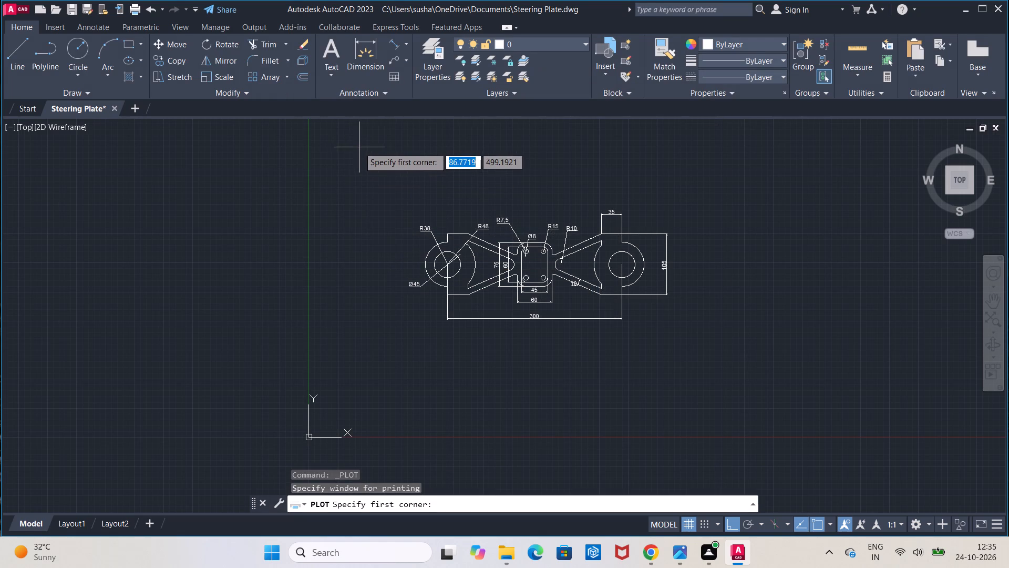
left_click(367, 151)
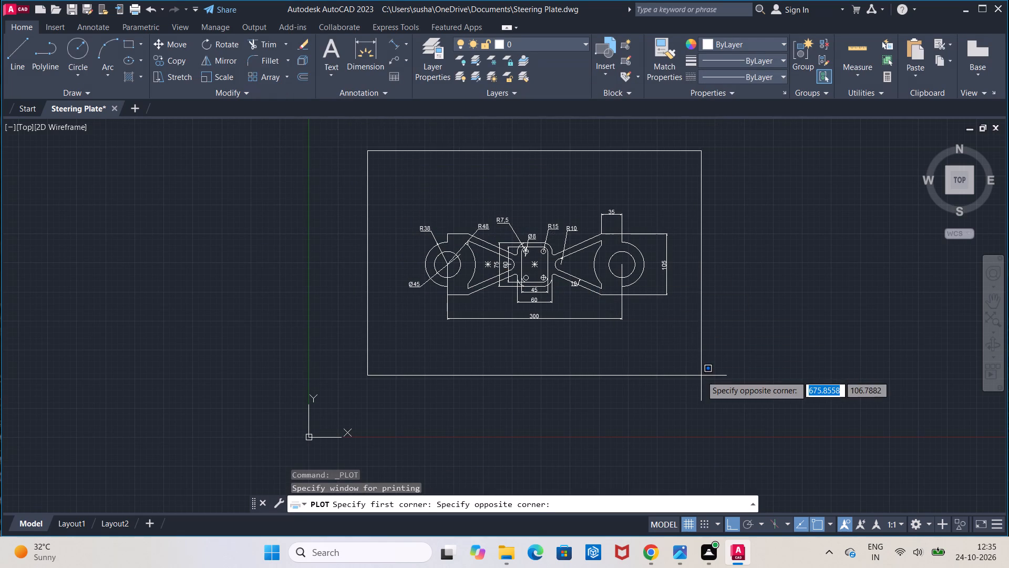
left_click(701, 376)
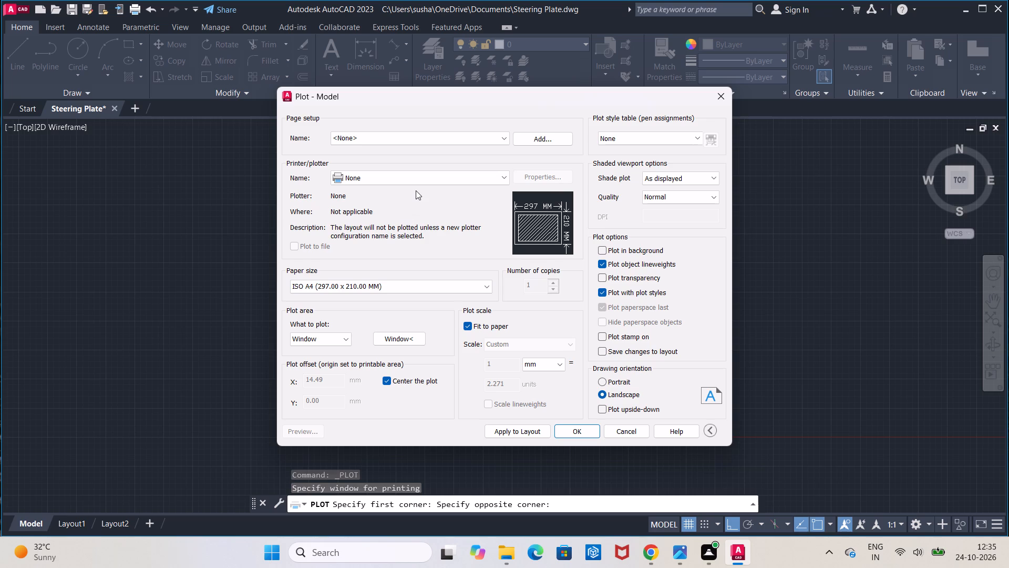
Plot the sheet with DWG To PDF.pc3 and save it in Documents as Steering Plate-Model.pdf.
left_click(419, 183)
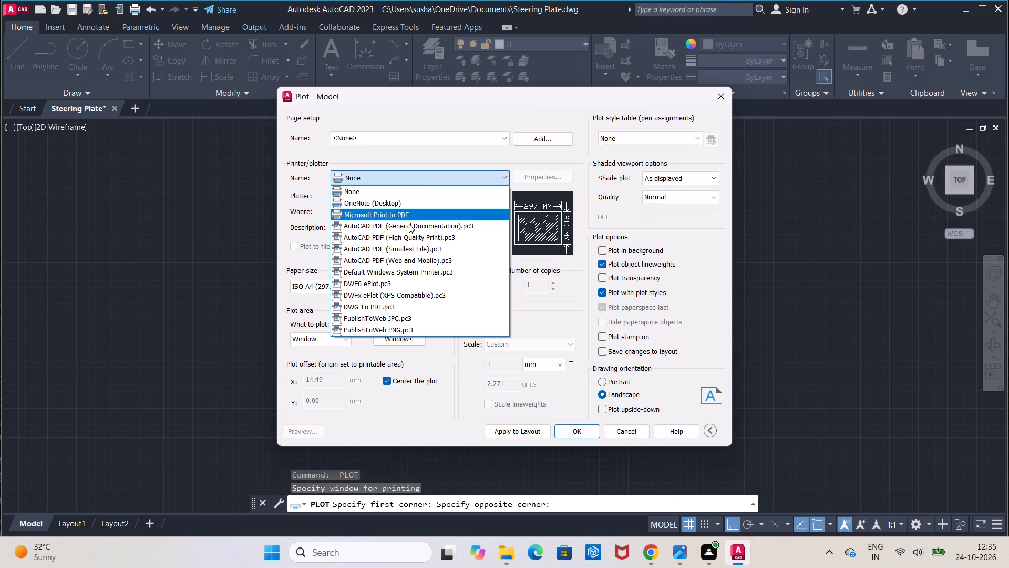
left_click(435, 311)
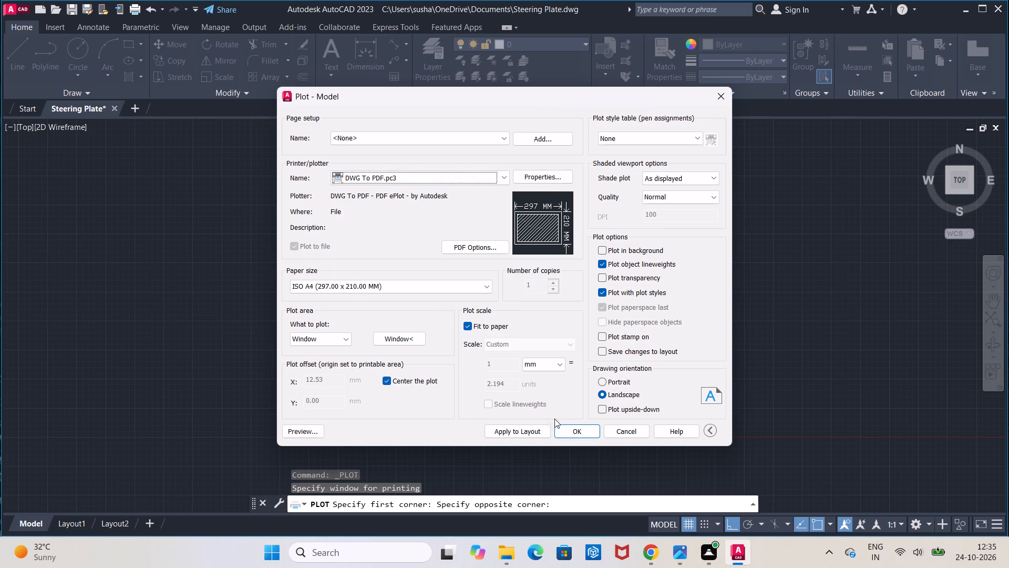
left_click(581, 434)
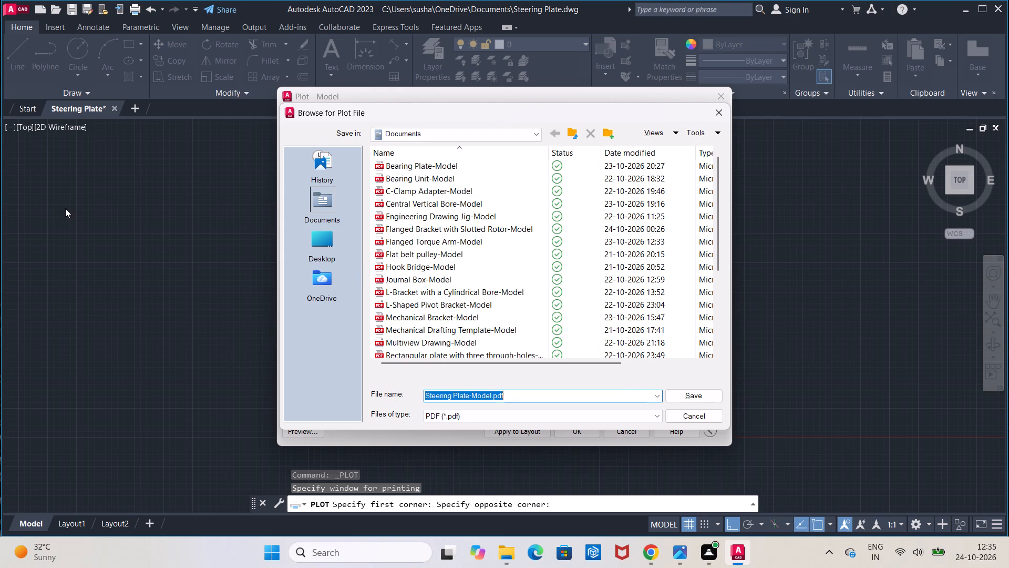
left_click(668, 395)
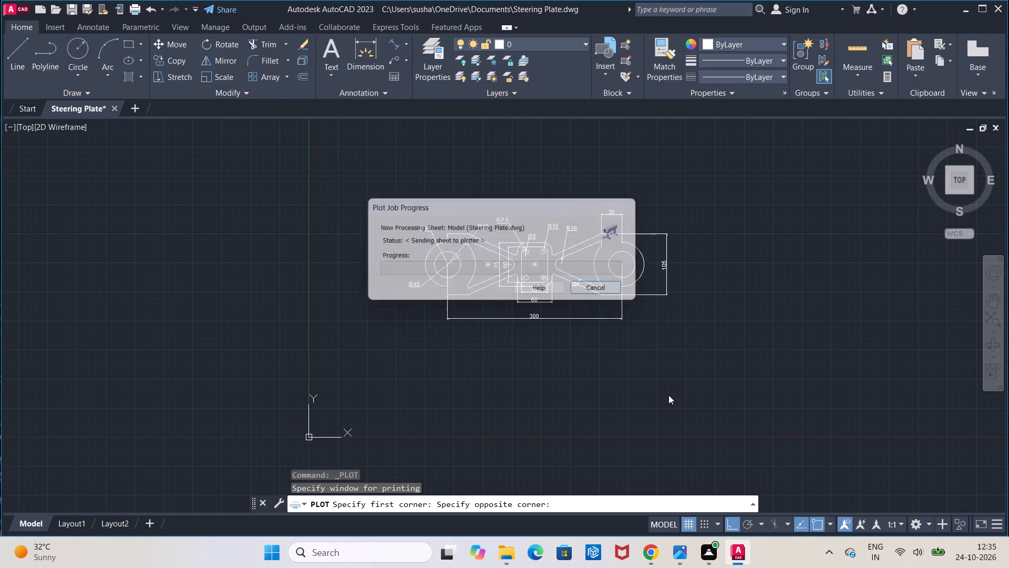
Check the plotted plate and its dimensions in the PDF opened in Microsoft Edge, and close the browser.
scroll(271, 317, "down", 2)
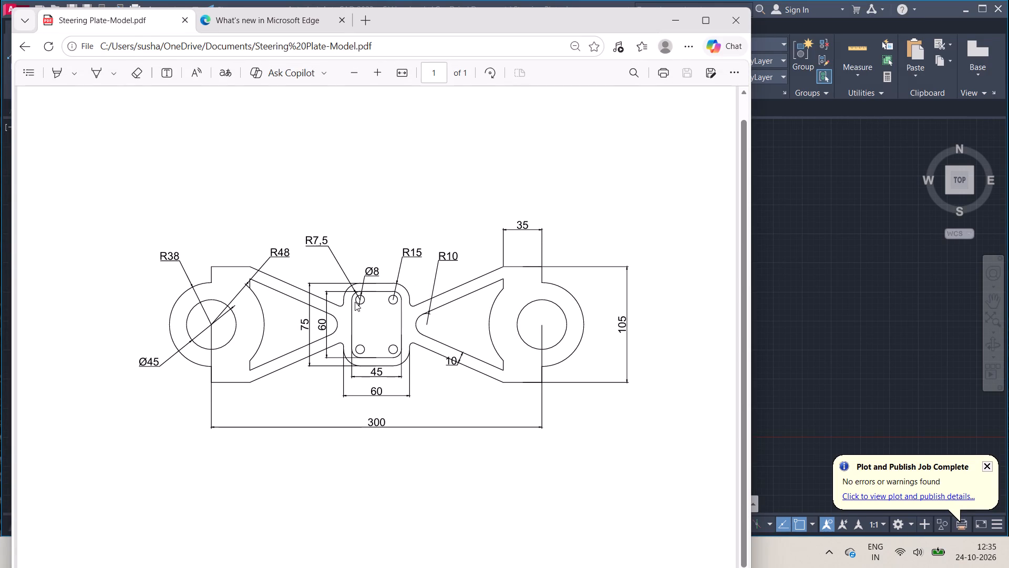
scroll(351, 301, "up", 1)
scroll(351, 301, "down", 1)
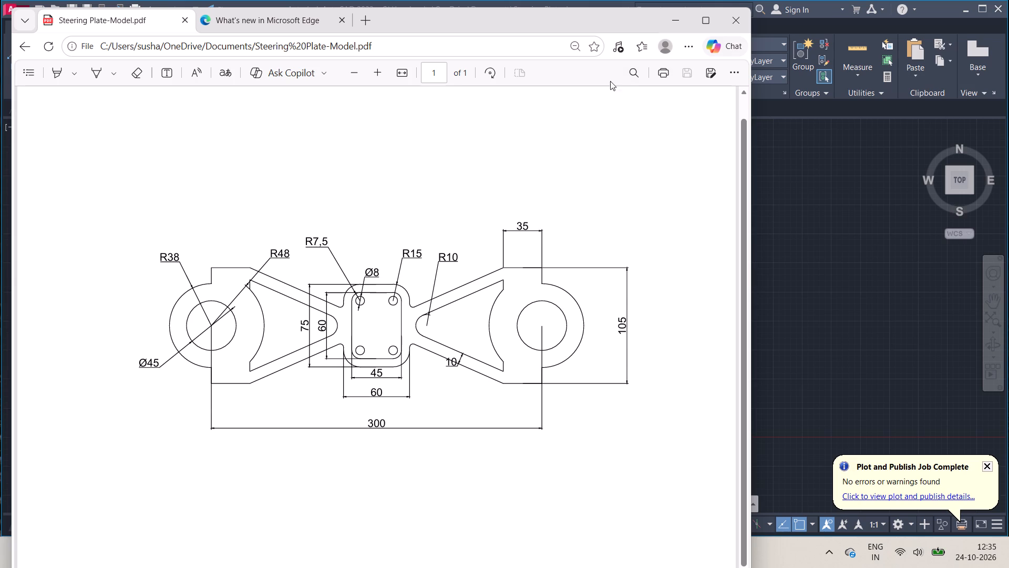
left_click(733, 24)
Quit AutoCAD, saving the changes to Steering Plate.dwg.
left_click(1006, 5)
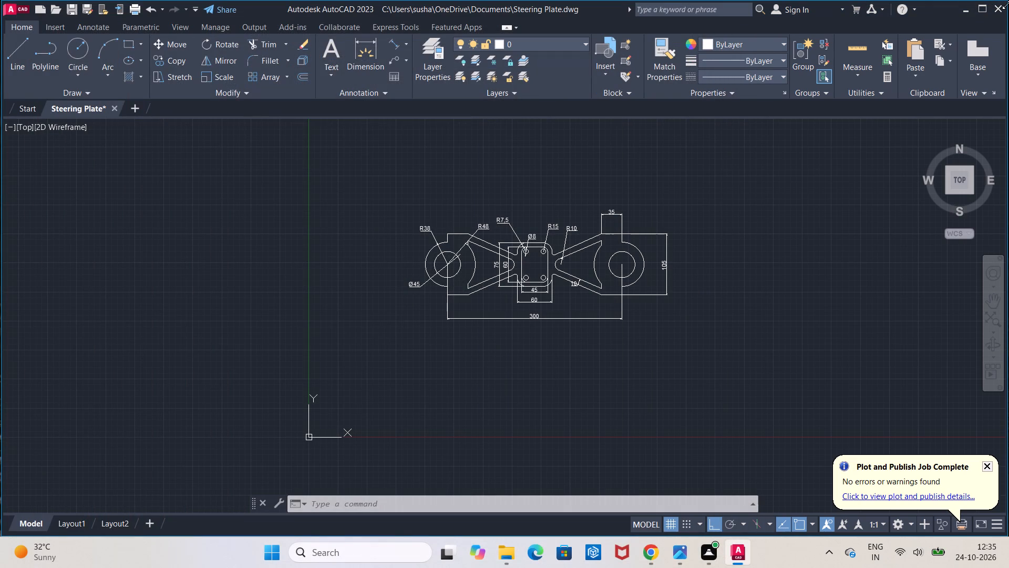
left_click(1003, 8)
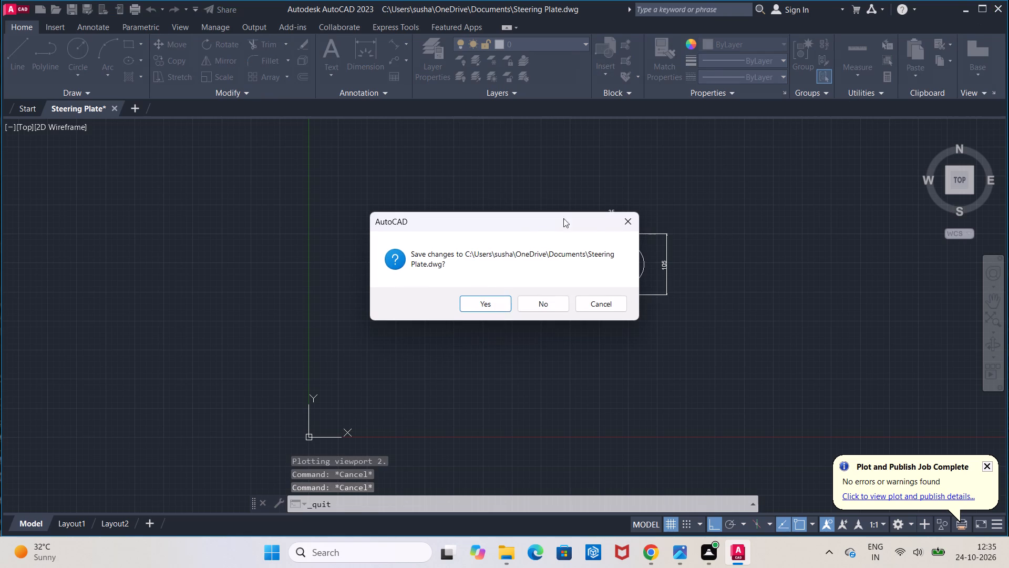
left_click(477, 302)
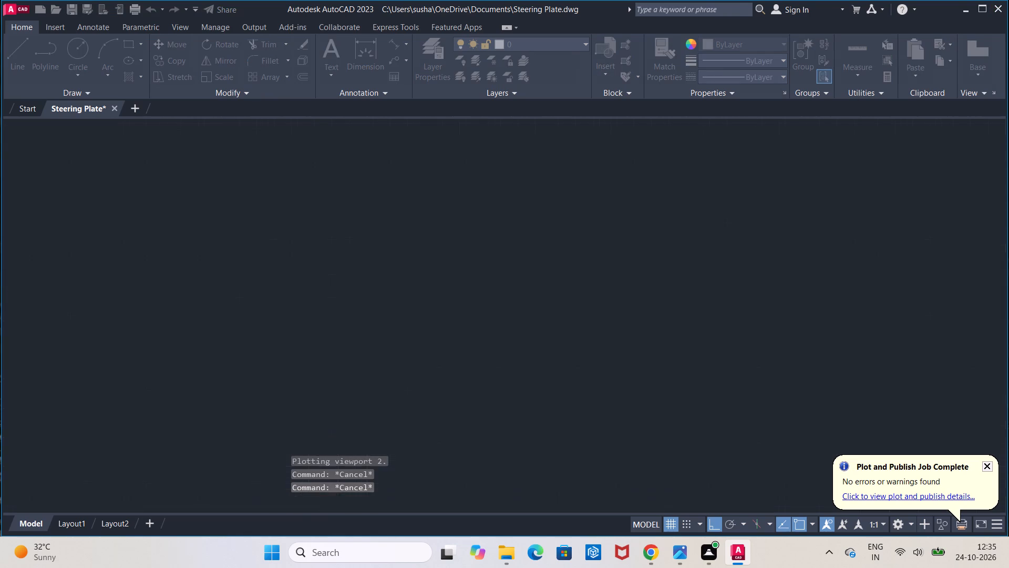